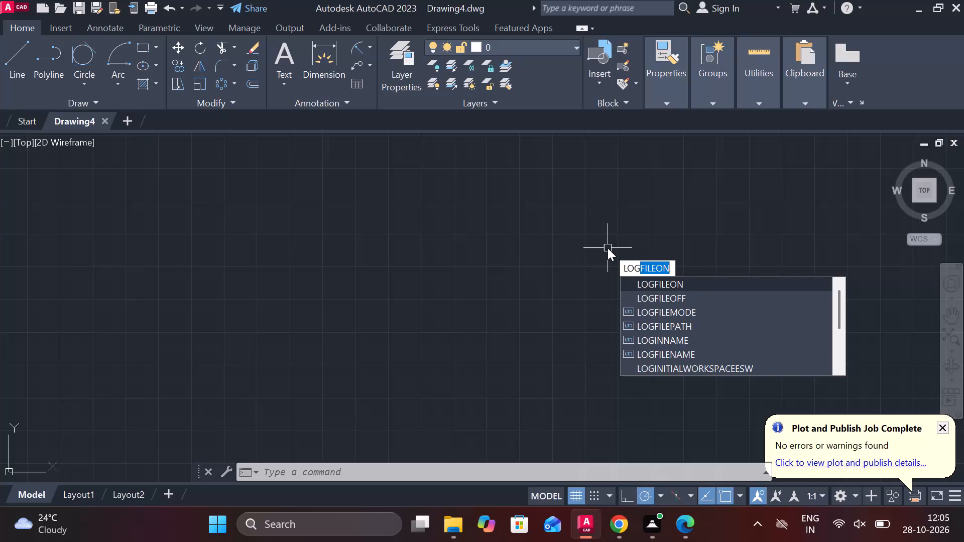
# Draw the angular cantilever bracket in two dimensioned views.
# Set the model space limits from 0,0 to 297,210.
pyautogui.click(681, 286)
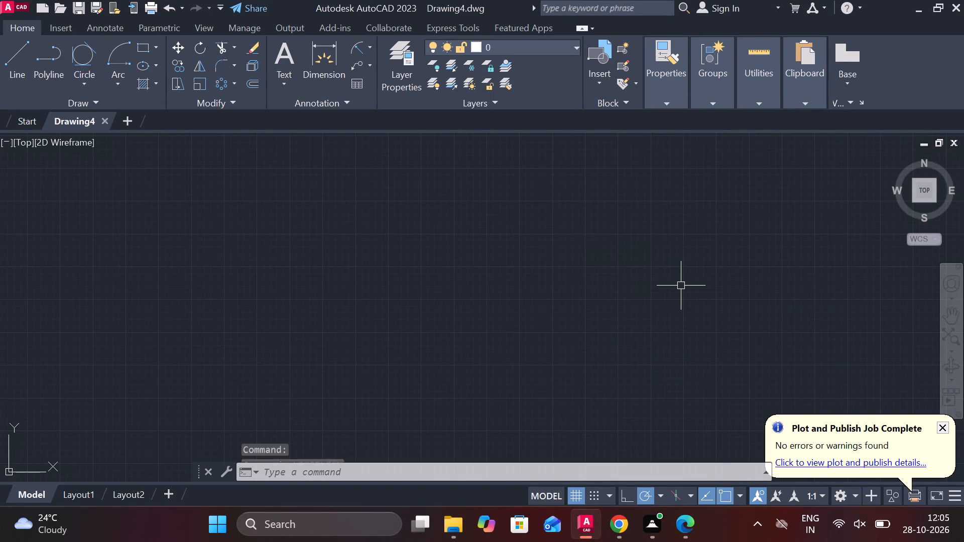
pyautogui.write('LIMITS')
pyautogui.press('Return')
pyautogui.write('0.')
pyautogui.press('BackSpace')
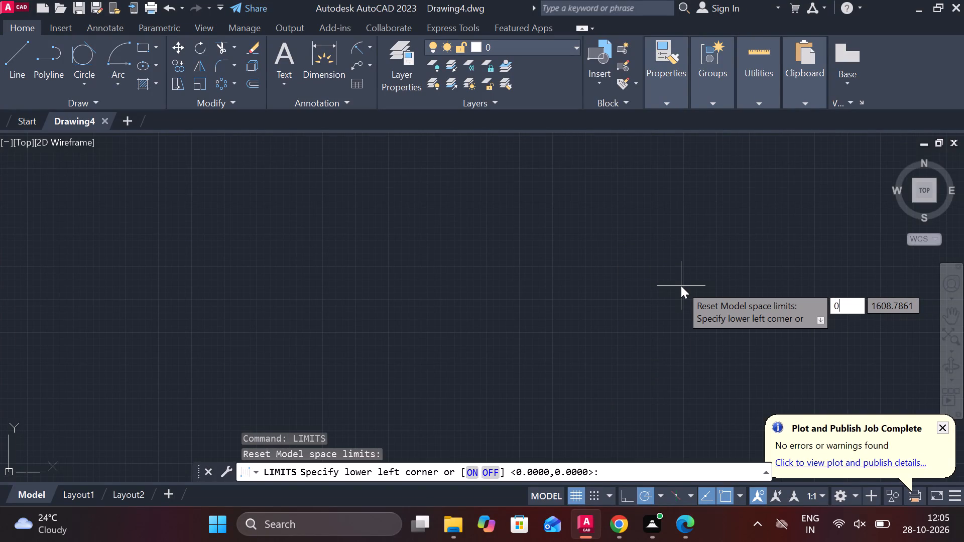
pyautogui.press(',')
pyautogui.press('0')
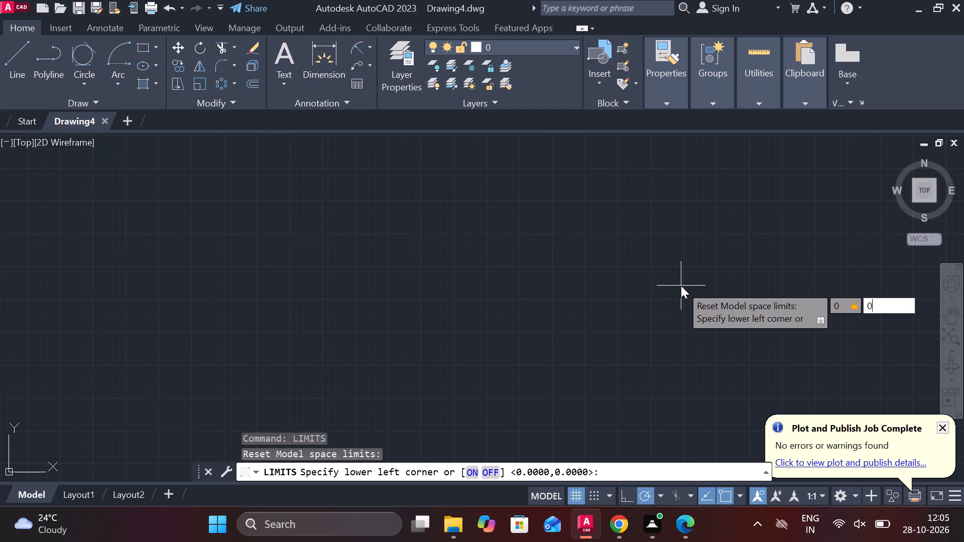
pyautogui.press('Return')
pyautogui.write('297,210')
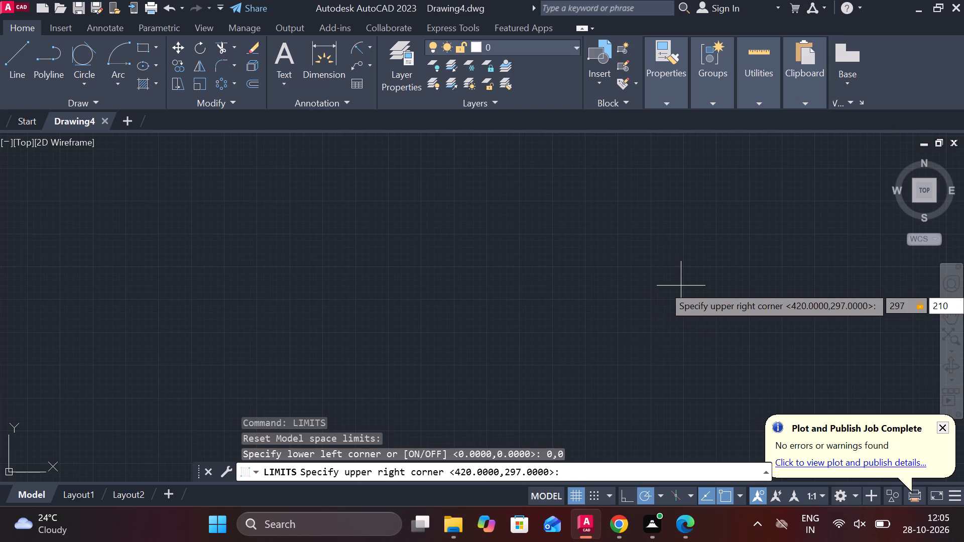
pyautogui.press('Return')
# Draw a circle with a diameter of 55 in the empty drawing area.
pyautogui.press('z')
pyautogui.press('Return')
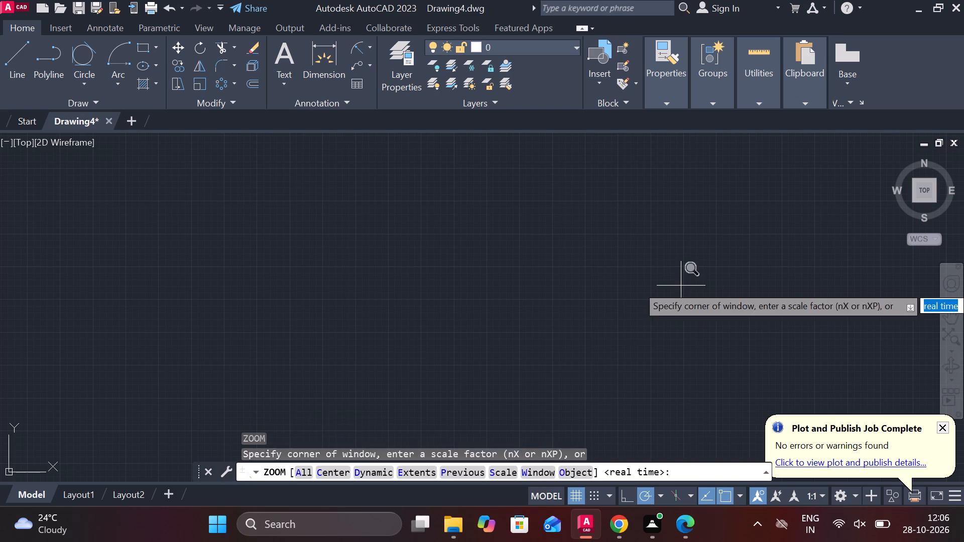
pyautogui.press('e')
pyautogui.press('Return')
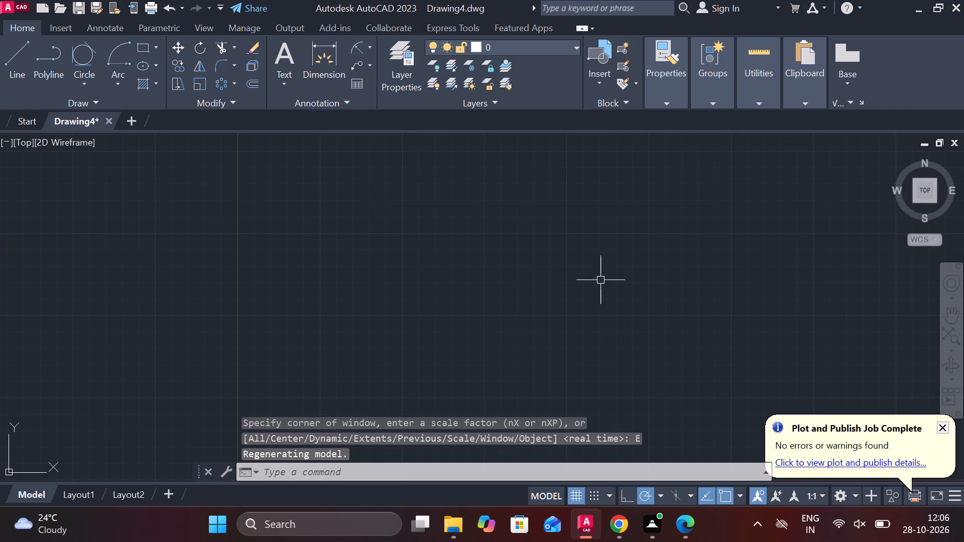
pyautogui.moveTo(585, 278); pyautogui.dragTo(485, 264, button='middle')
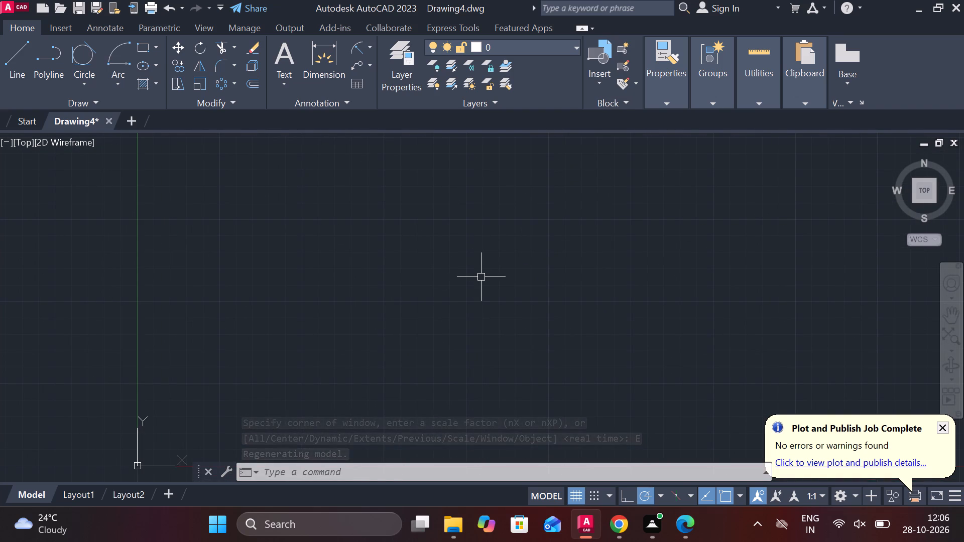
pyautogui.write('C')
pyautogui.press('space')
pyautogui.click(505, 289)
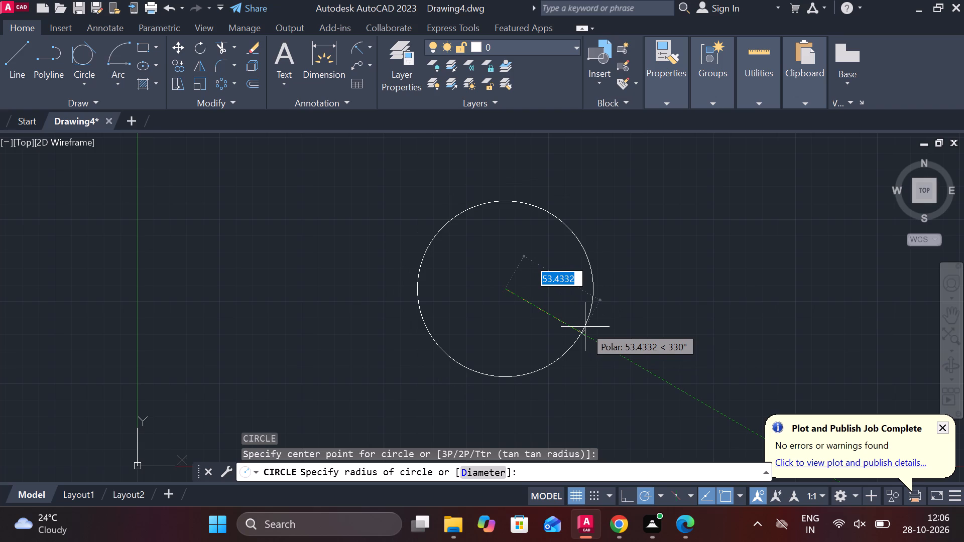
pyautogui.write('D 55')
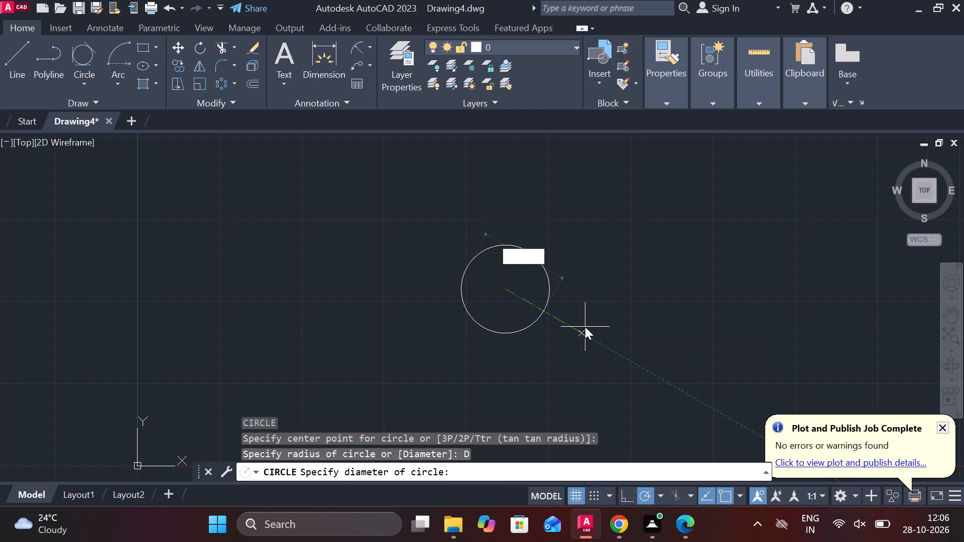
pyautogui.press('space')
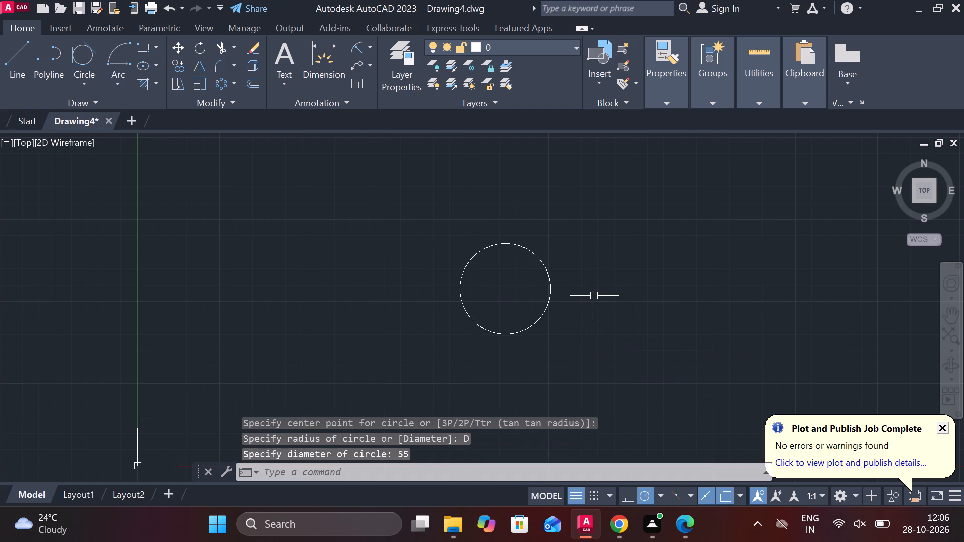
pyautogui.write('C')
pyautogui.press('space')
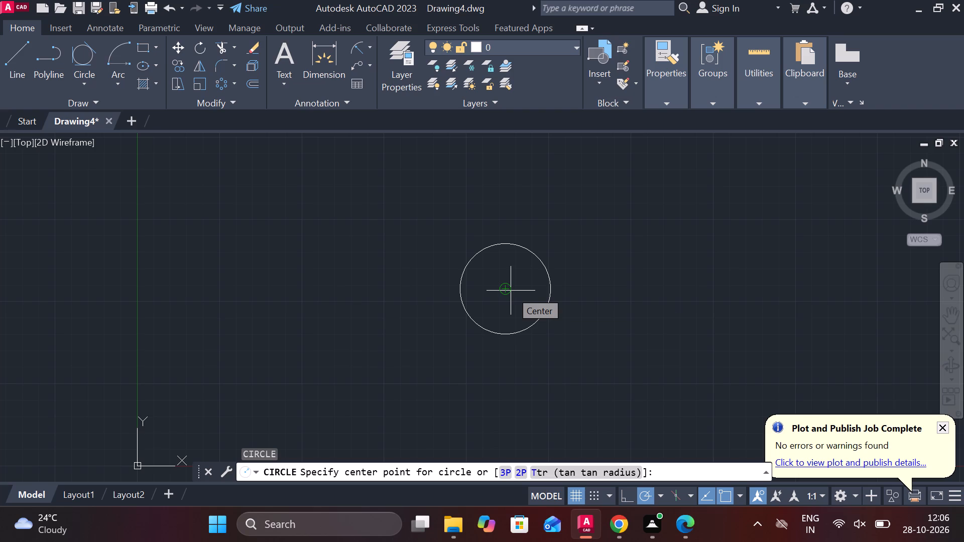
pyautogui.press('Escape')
# Draw a 490-long horizontal line well above the circle as the top edge of a rectangle.
pyautogui.moveTo(565, 277); pyautogui.dragTo(539, 402, button='middle')
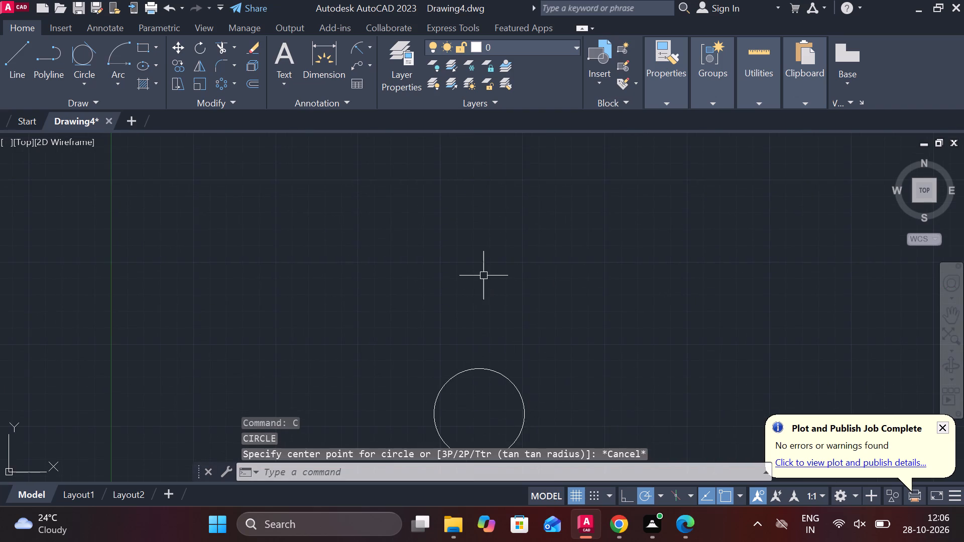
pyautogui.scroll(-1, 484, 276)
pyautogui.press('l')
pyautogui.press('Return')
pyautogui.moveTo(483, 254); pyautogui.dragTo(438, 489, button='middle')
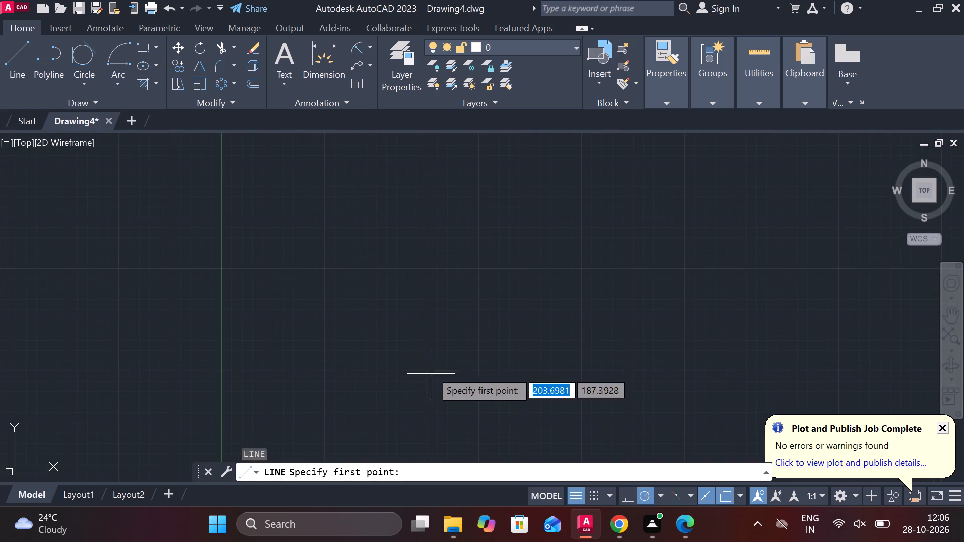
pyautogui.scroll(-2, 430, 343)
pyautogui.moveTo(435, 344); pyautogui.dragTo(473, 268, button='middle')
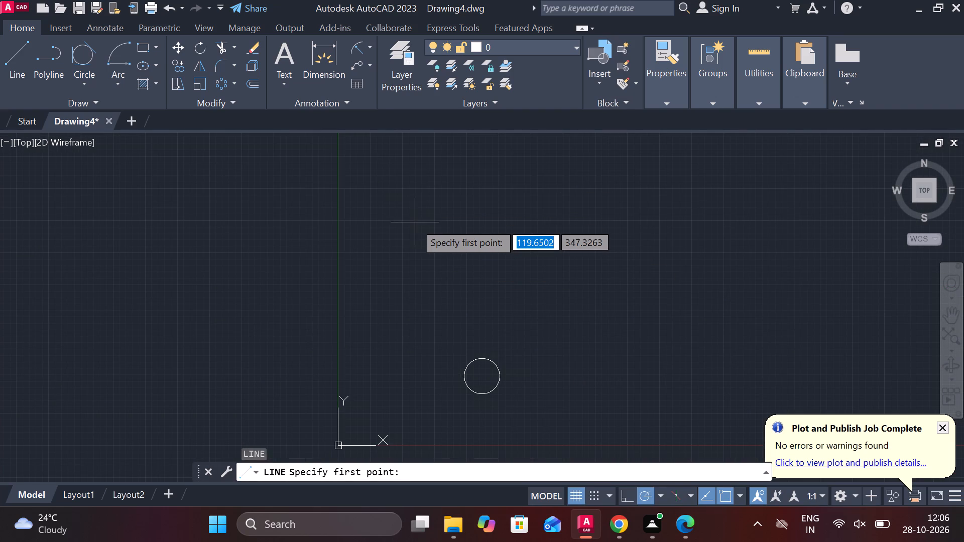
pyautogui.click(415, 222)
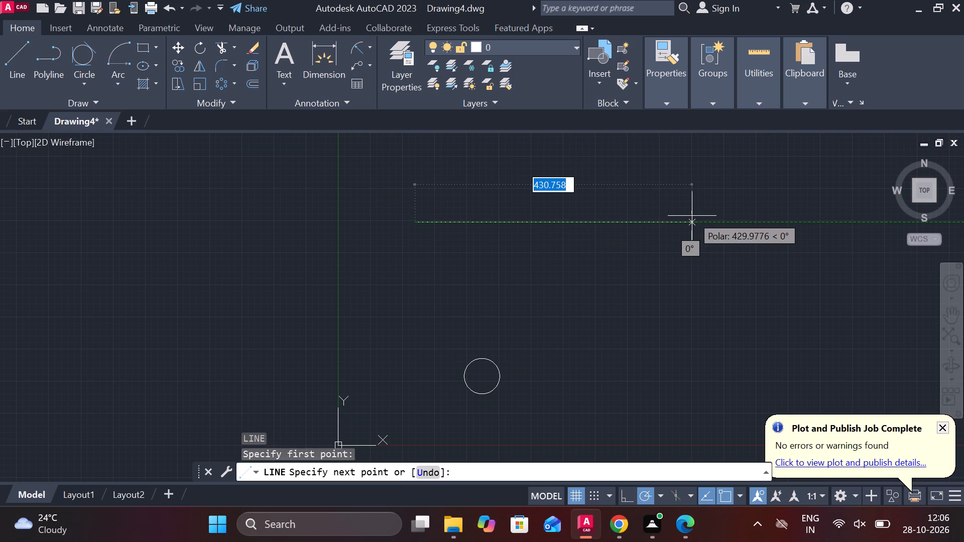
pyautogui.write('490')
pyautogui.press('Return')
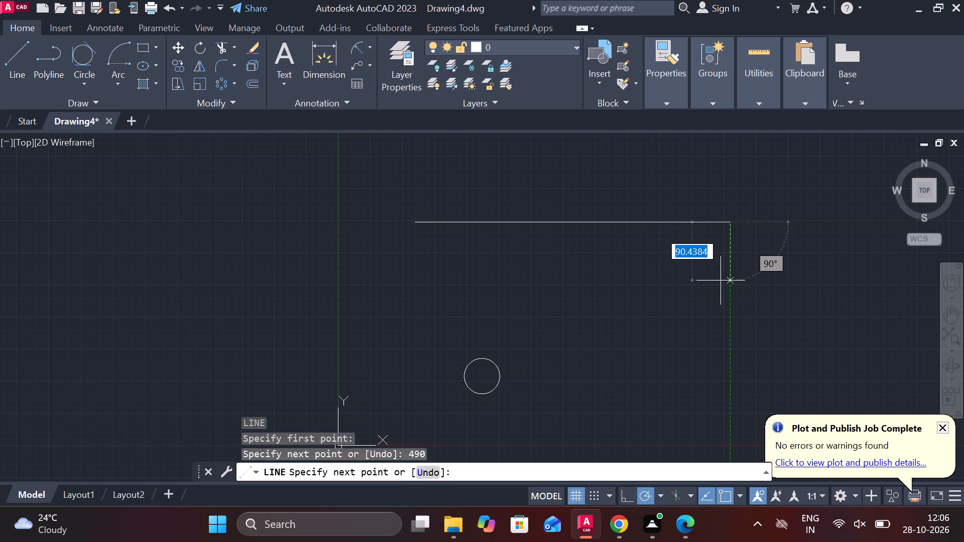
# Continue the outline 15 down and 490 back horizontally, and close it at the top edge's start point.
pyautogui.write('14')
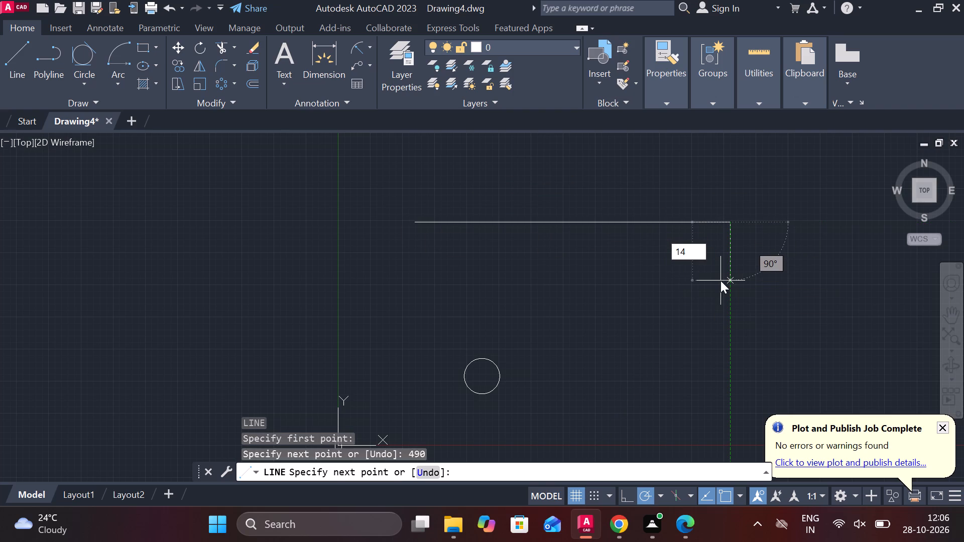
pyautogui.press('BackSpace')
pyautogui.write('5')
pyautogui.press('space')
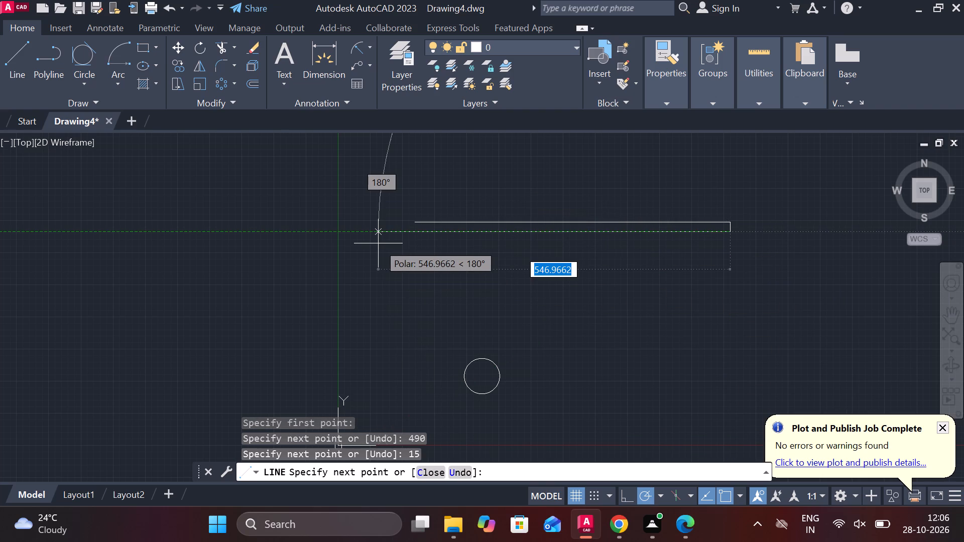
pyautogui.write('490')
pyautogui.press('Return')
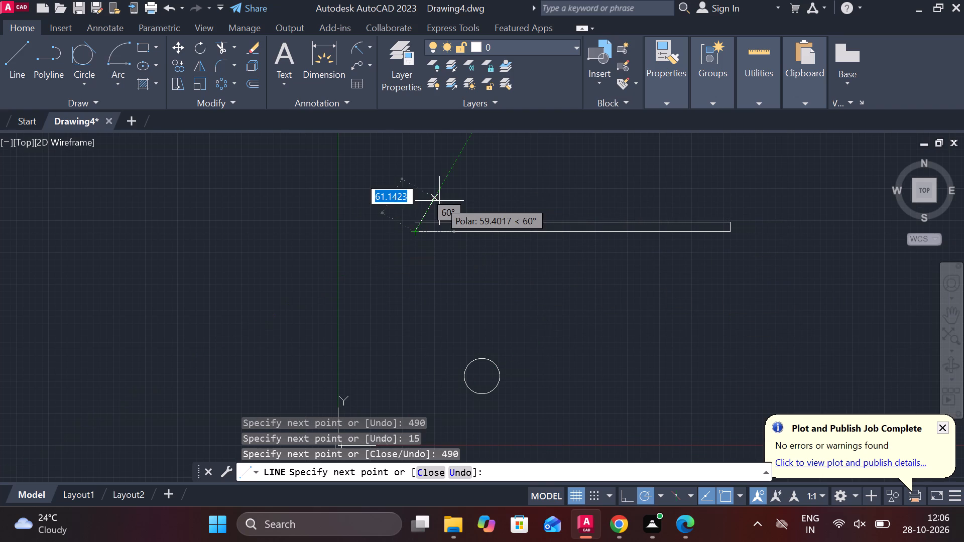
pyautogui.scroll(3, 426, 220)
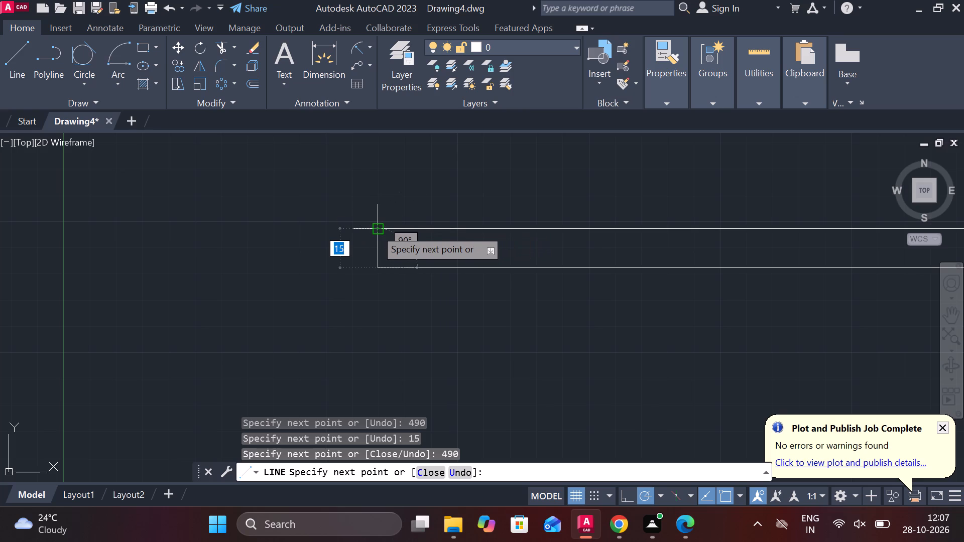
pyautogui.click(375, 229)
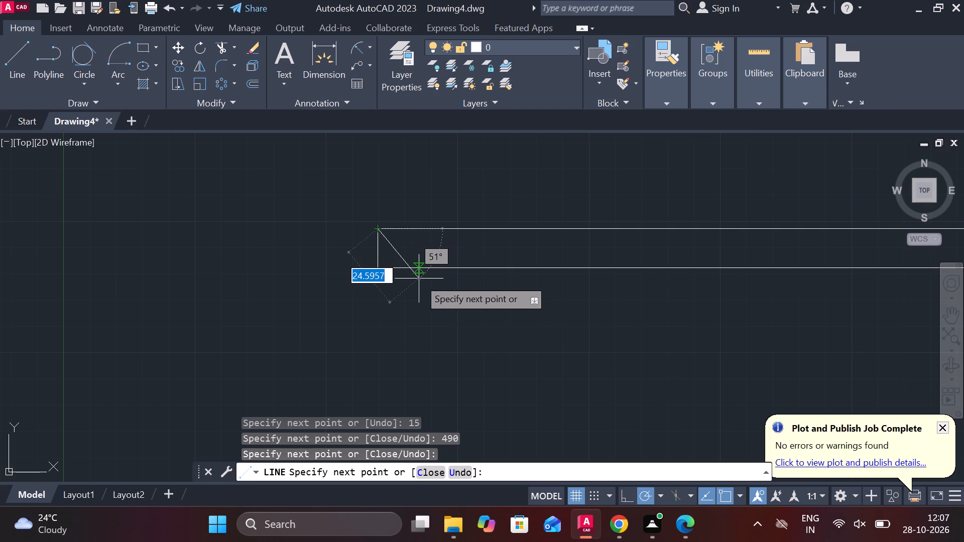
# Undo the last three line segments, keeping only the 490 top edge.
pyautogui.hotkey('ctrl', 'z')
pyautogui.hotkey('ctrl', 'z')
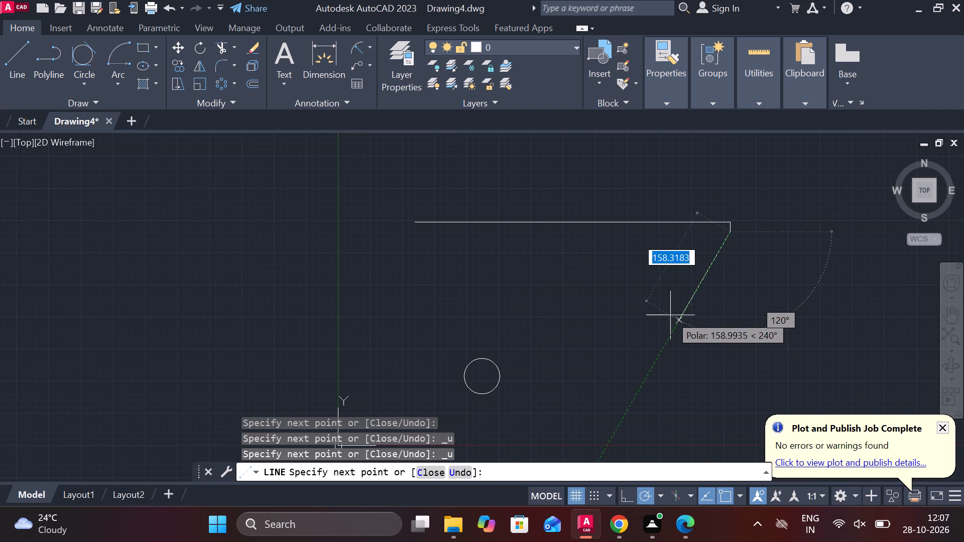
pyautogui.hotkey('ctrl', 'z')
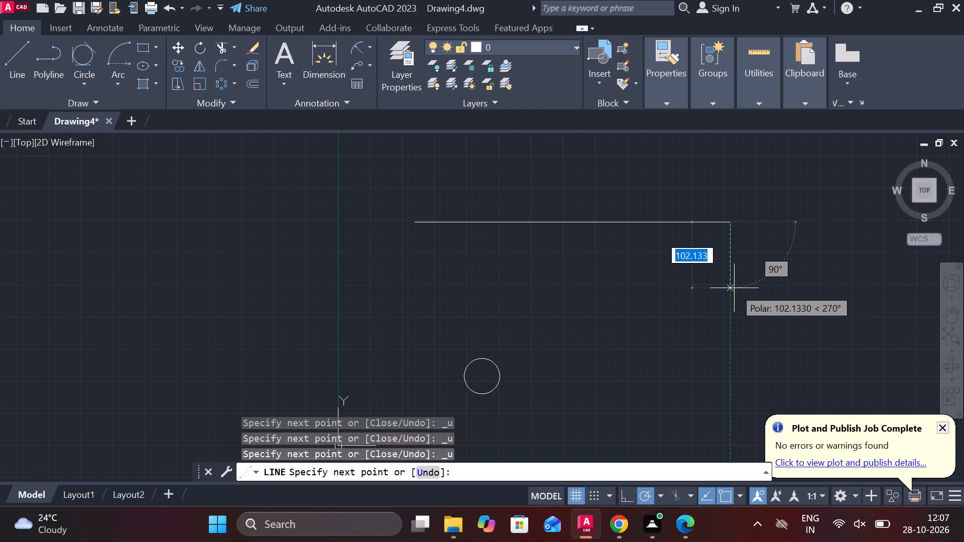
# Complete the rectangle with a 35-long side downward, a 490 bottom edge, and a closing segment back to the start.
pyautogui.press('3')
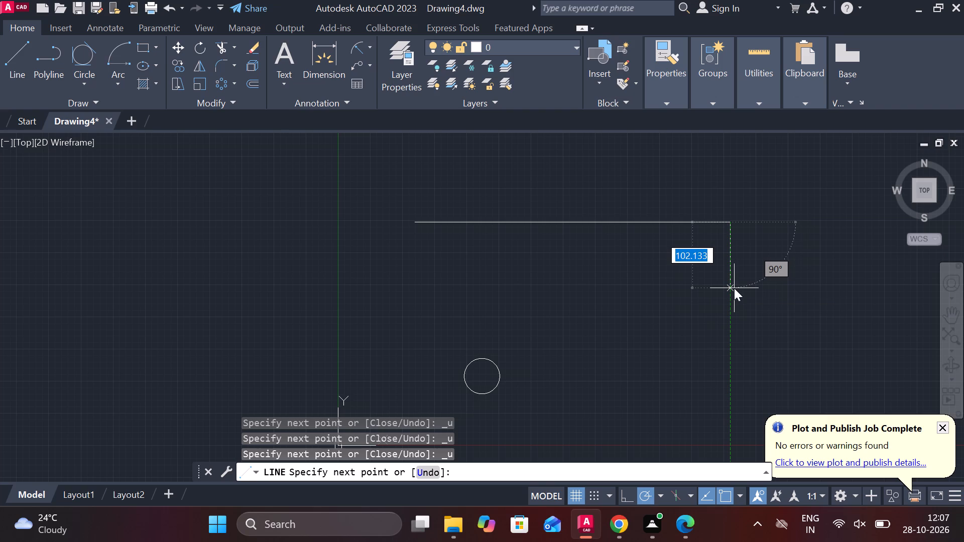
pyautogui.write('5')
pyautogui.press('space')
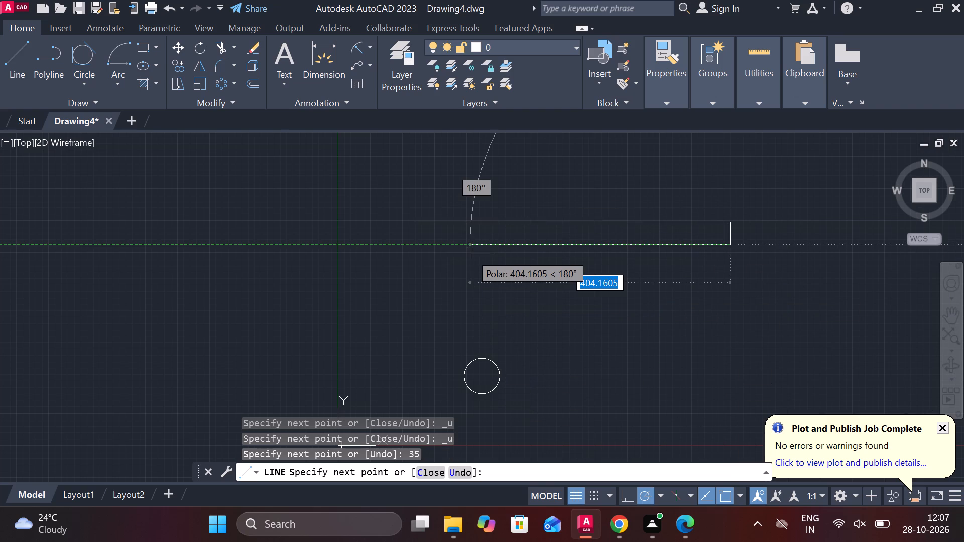
pyautogui.write('490')
pyautogui.press('Return')
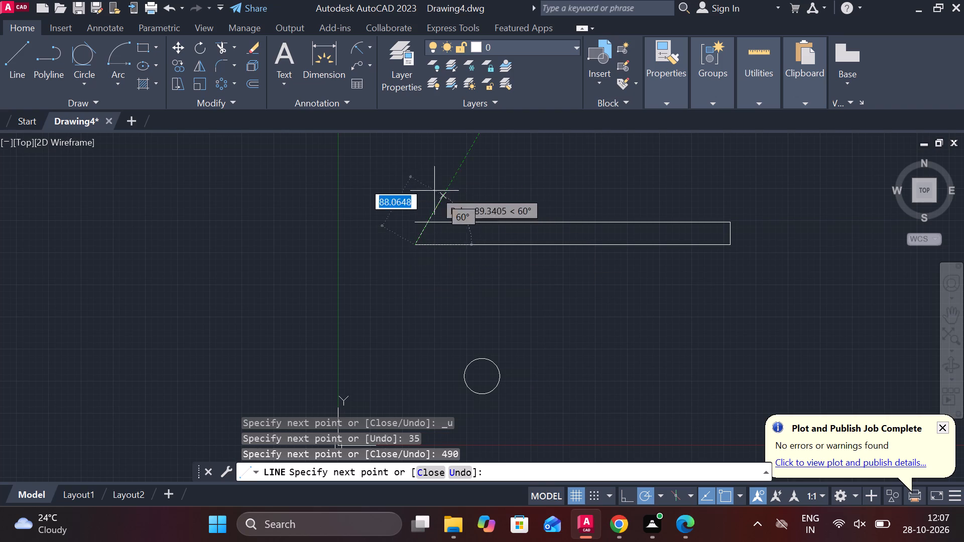
pyautogui.write('C')
pyautogui.press('space')
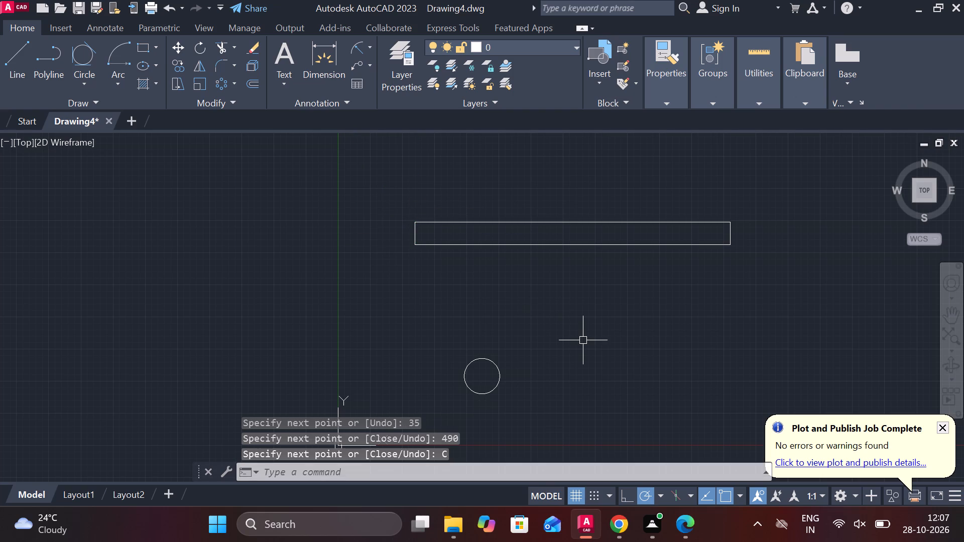
# Draw a 360-long vertical line downward from the midpoint of the rectangle's top edge.
pyautogui.press('l')
pyautogui.press('Return')
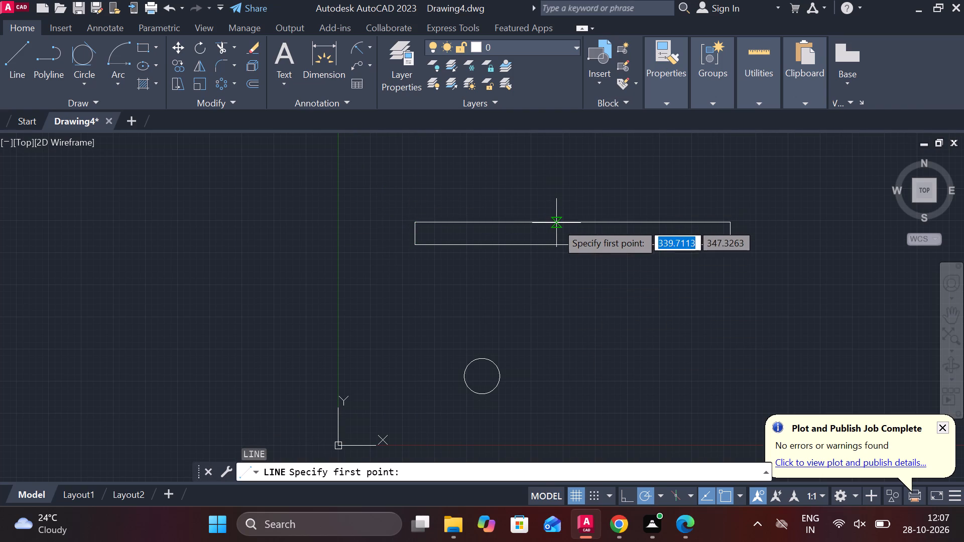
pyautogui.click(569, 223)
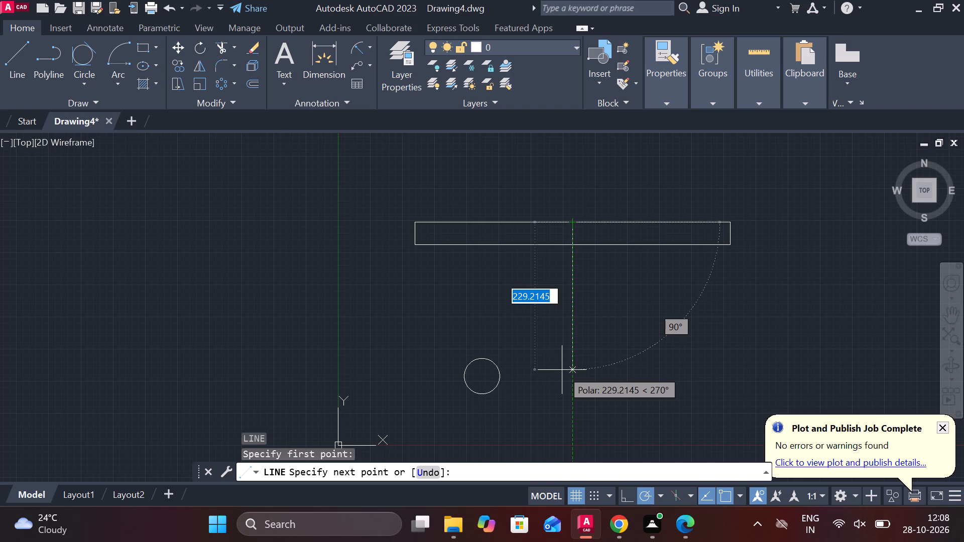
pyautogui.write('360')
pyautogui.press('Return')
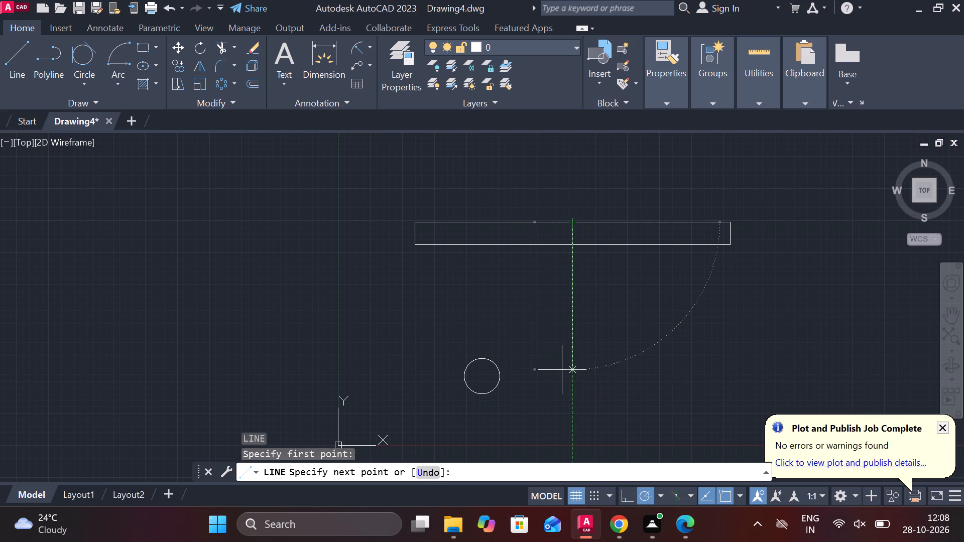
pyautogui.moveTo(569, 370); pyautogui.dragTo(565, 301, button='middle')
pyautogui.press('Escape')
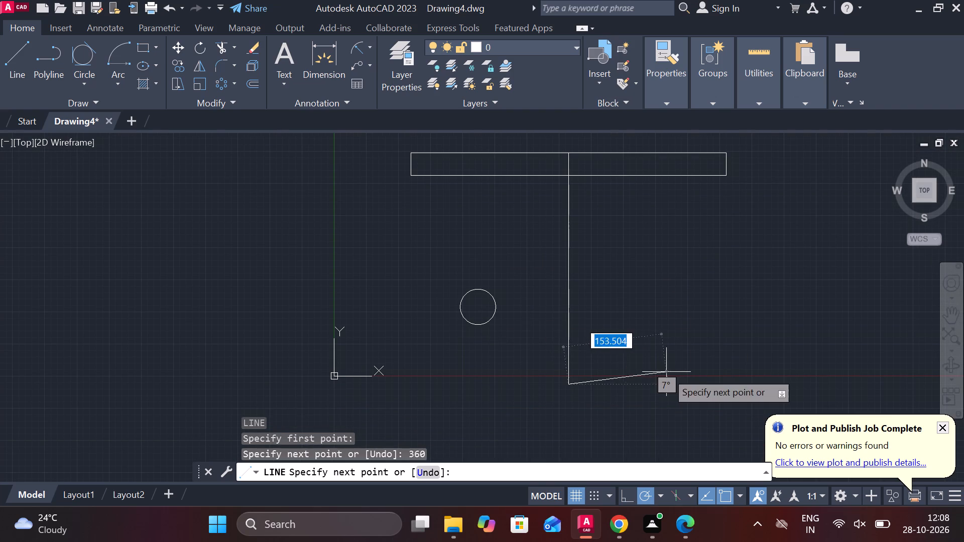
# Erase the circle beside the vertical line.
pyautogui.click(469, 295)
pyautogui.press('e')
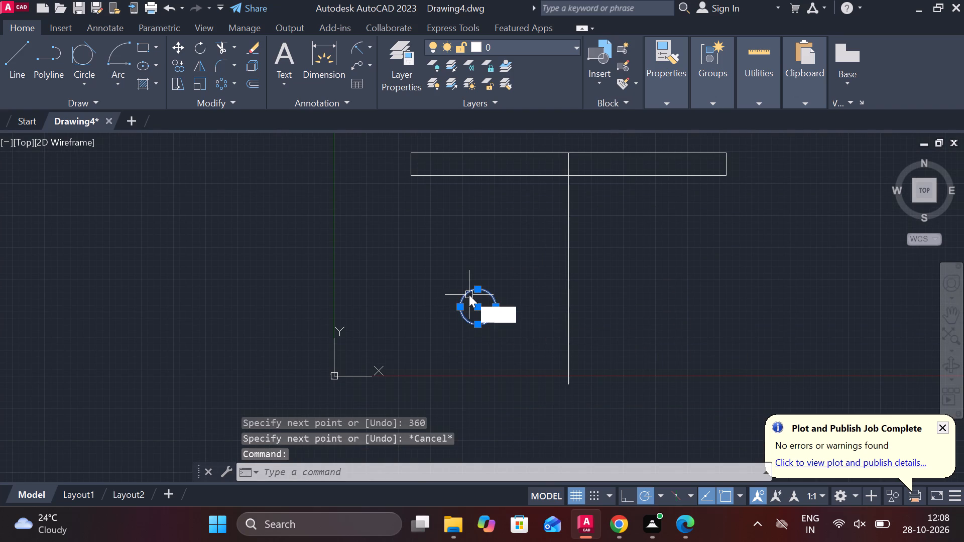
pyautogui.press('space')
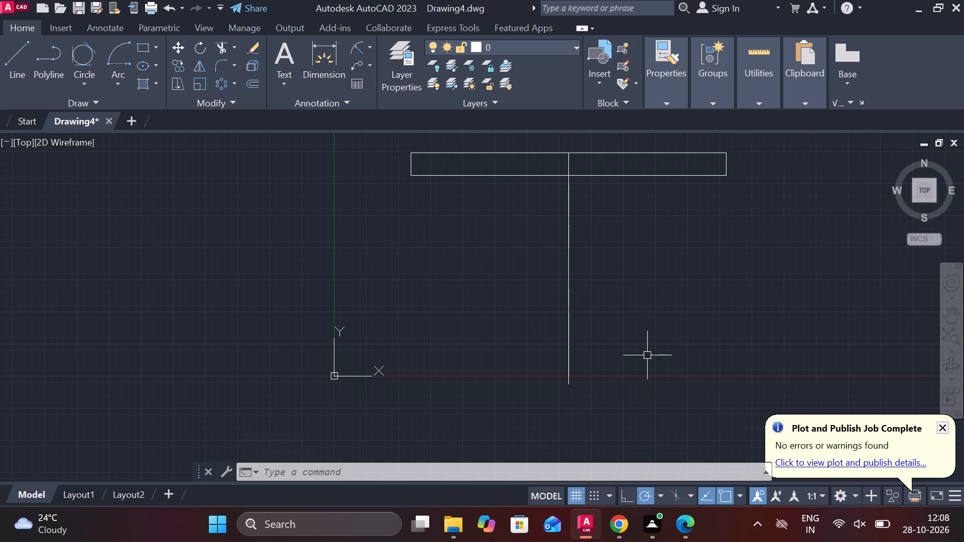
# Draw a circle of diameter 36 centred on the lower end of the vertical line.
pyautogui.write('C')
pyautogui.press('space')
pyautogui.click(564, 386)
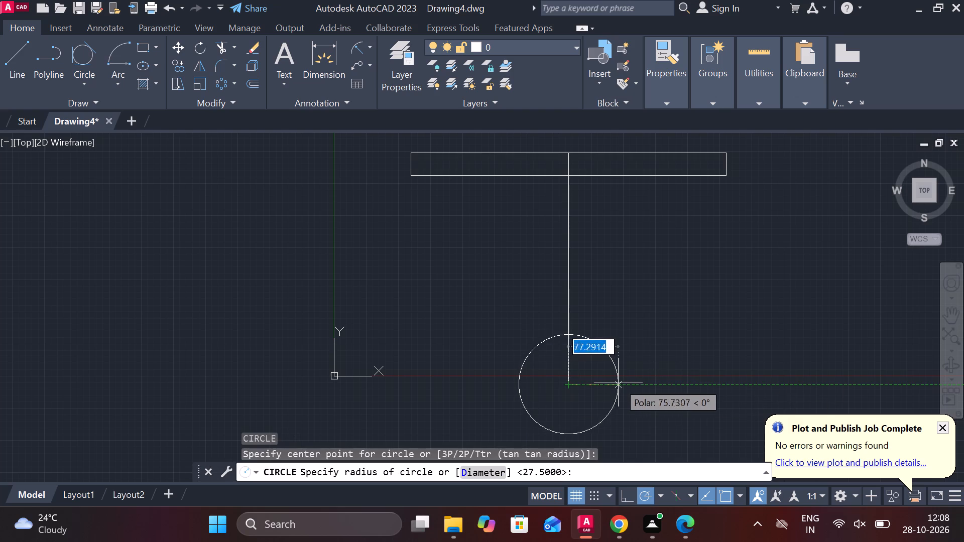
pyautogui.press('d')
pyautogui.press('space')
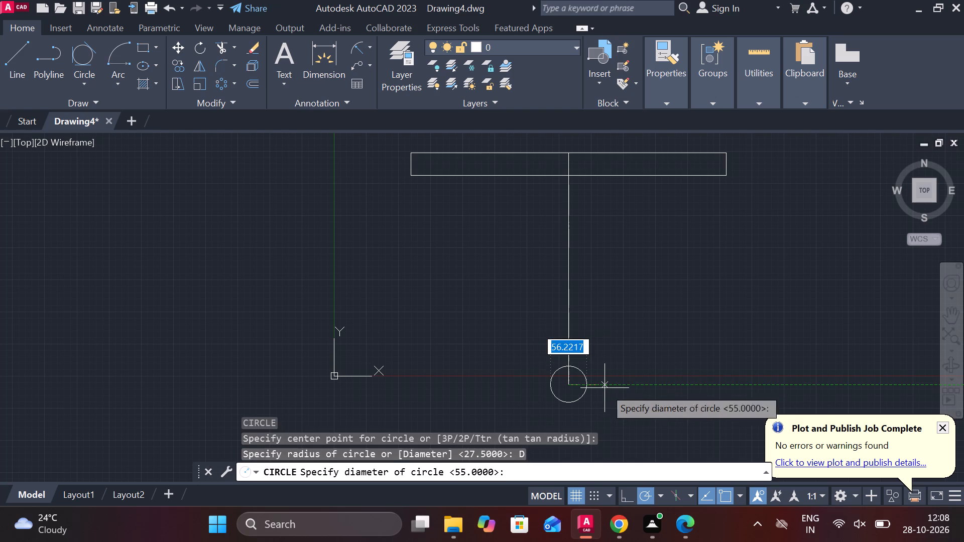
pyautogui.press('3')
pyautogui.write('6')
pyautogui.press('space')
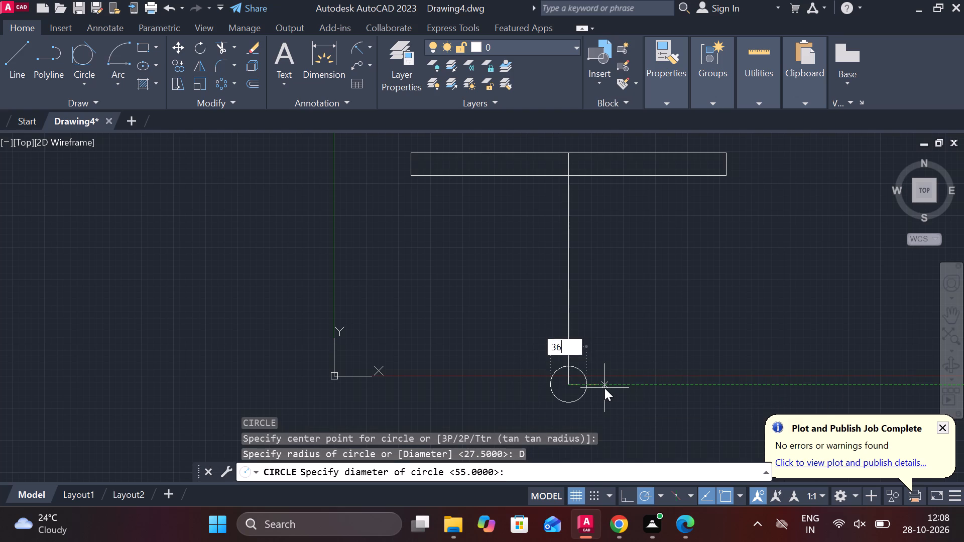
# Draw a concentric circle of diameter 70 centred on the lower end of the vertical line.
pyautogui.write('C')
pyautogui.press('space')
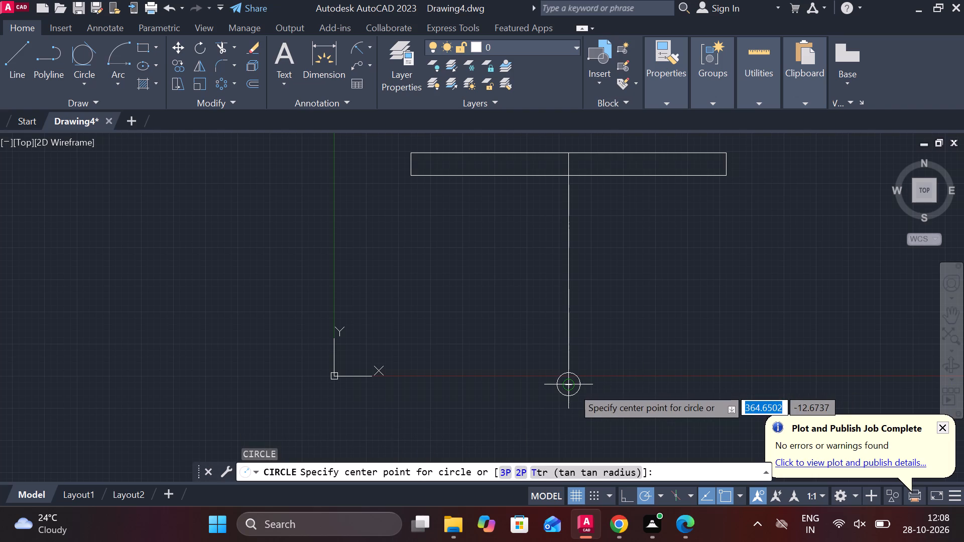
pyautogui.click(571, 387)
pyautogui.write('D')
pyautogui.press('space')
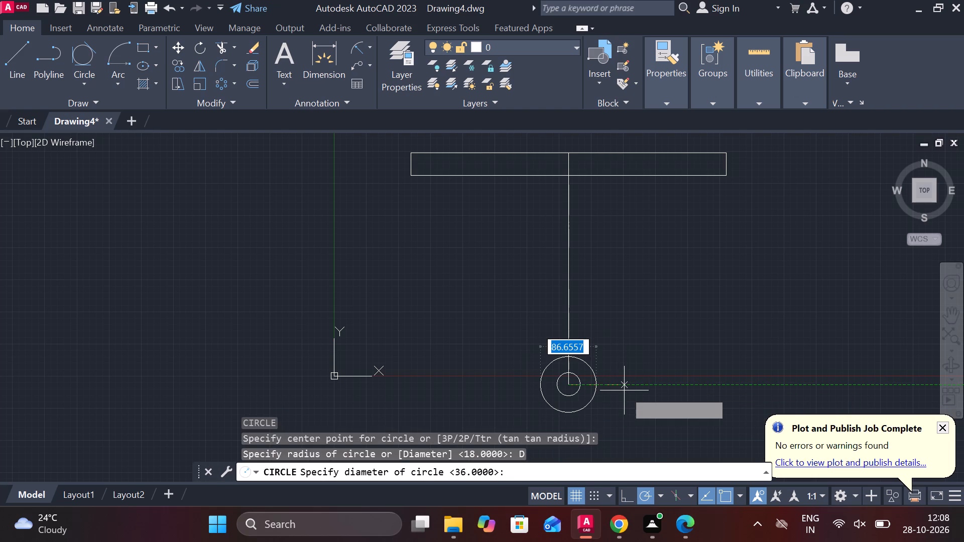
pyautogui.press('3')
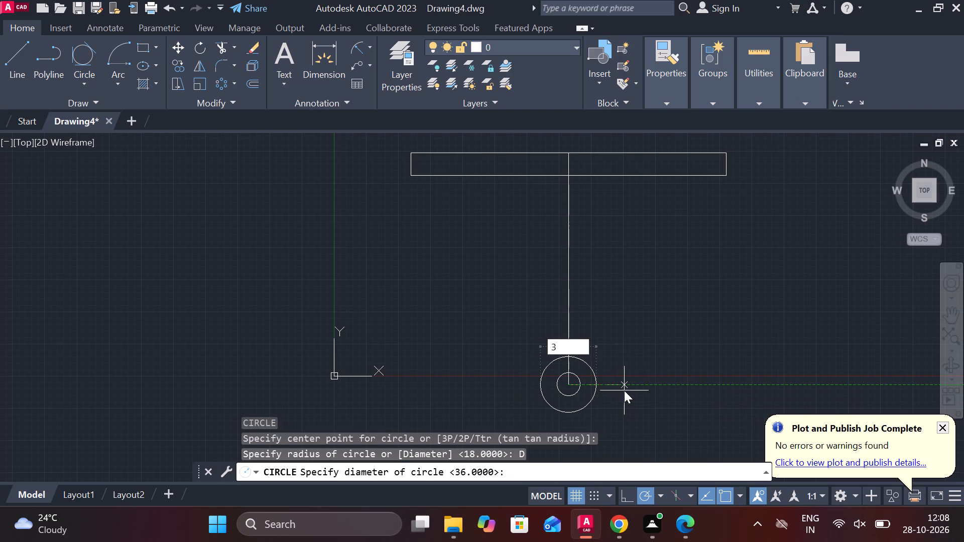
pyautogui.press('BackSpace')
pyautogui.write('70')
pyautogui.press('Return')
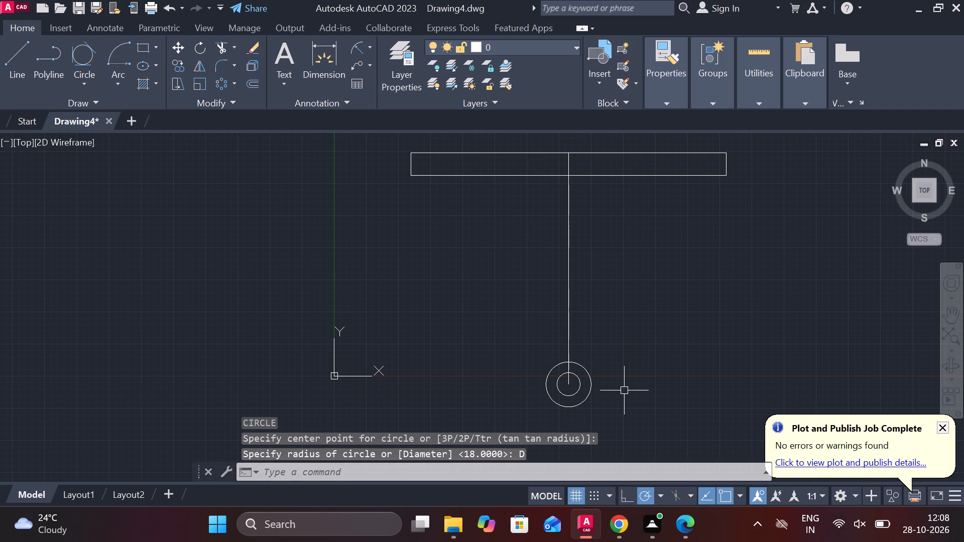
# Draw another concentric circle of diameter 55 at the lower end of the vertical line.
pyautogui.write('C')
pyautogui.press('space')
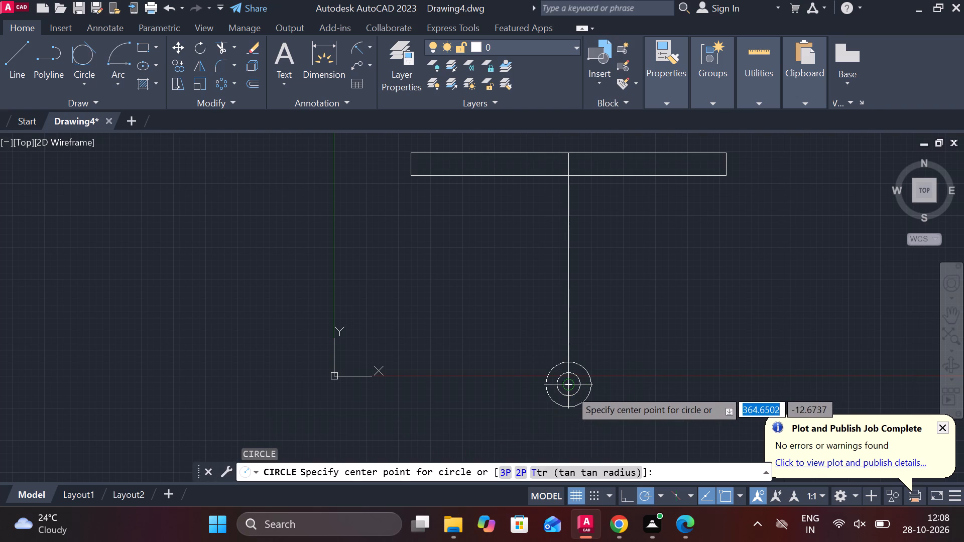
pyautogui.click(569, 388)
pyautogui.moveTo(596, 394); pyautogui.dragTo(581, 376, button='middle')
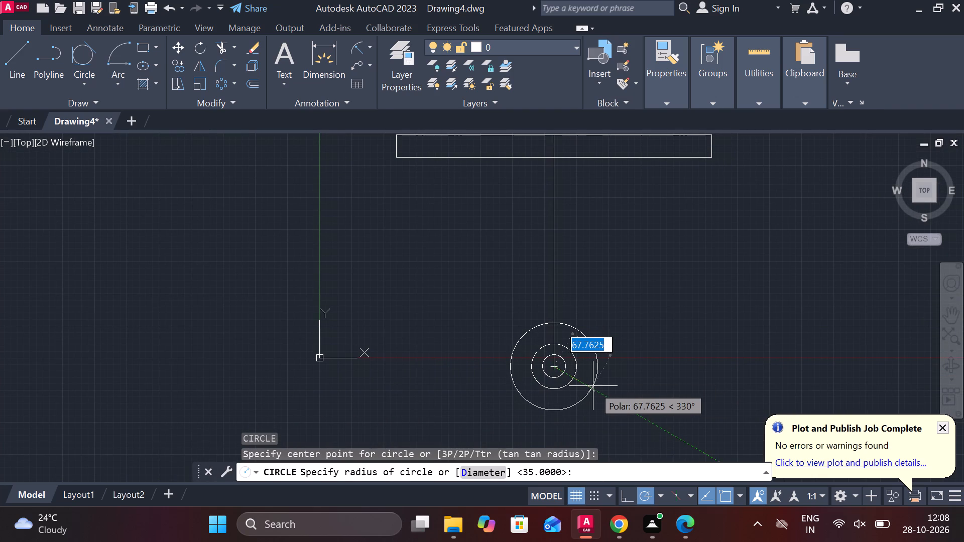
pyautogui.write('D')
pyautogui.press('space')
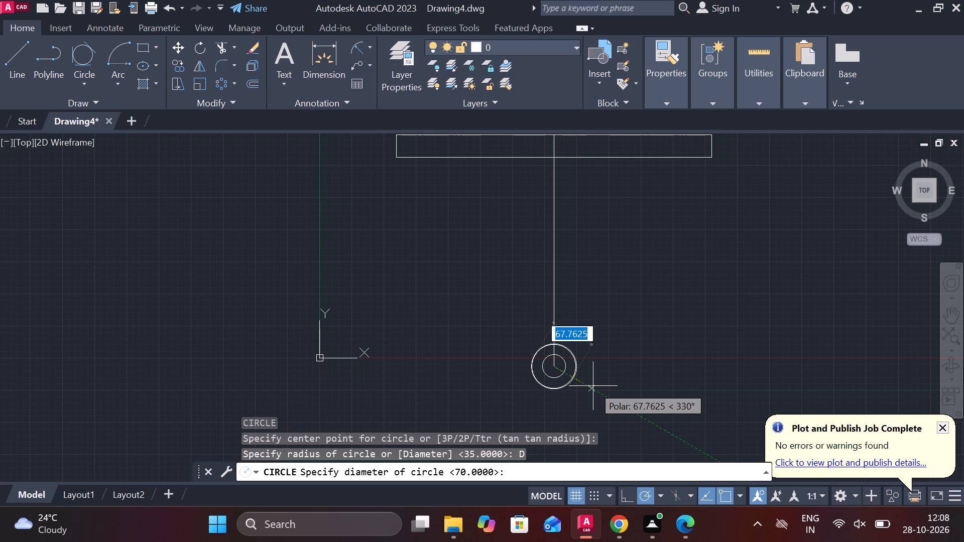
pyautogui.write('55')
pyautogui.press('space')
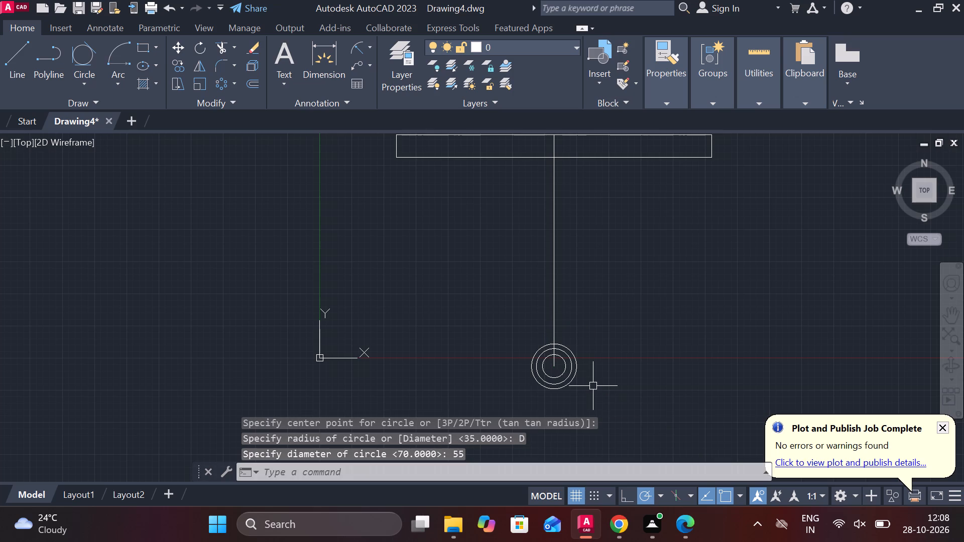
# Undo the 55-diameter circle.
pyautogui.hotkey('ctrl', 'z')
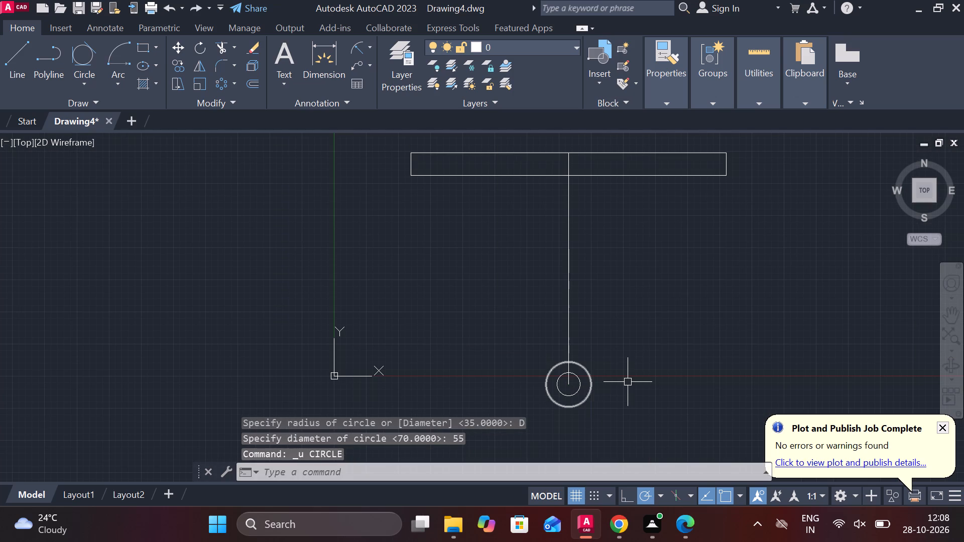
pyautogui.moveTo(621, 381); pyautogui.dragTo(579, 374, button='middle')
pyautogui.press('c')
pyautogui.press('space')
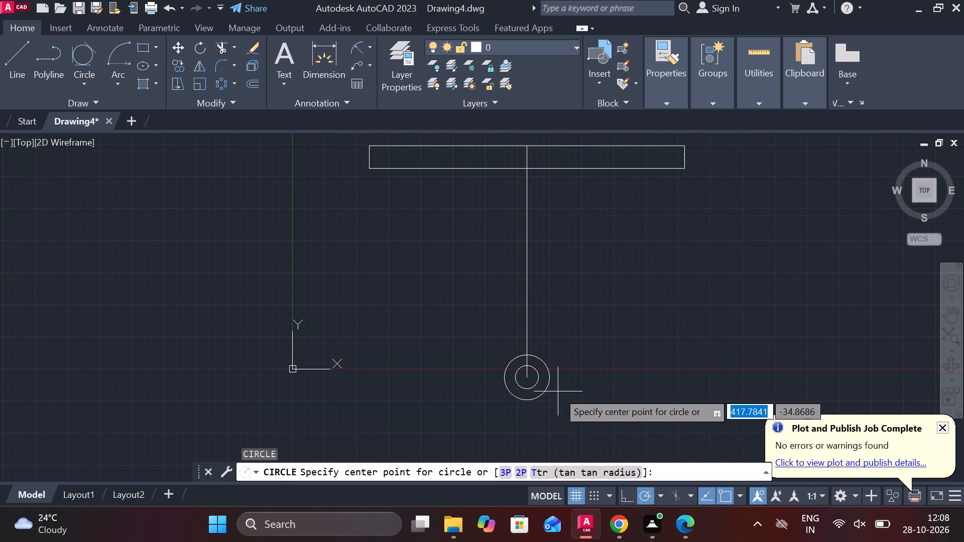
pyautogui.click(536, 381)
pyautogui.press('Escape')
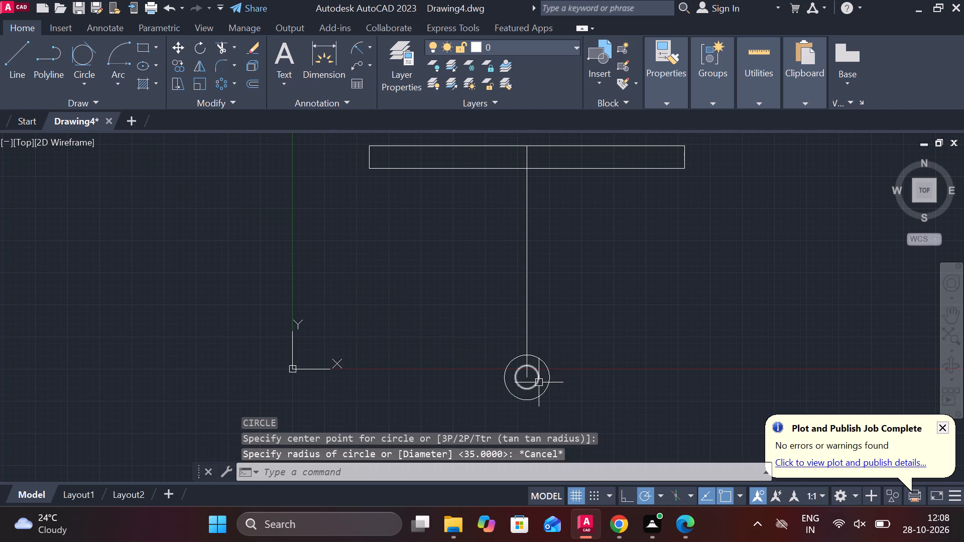
# Draw a concentric circle of radius 55 centred on the lower end of the vertical line.
pyautogui.write('C')
pyautogui.press('space')
pyautogui.click(524, 376)
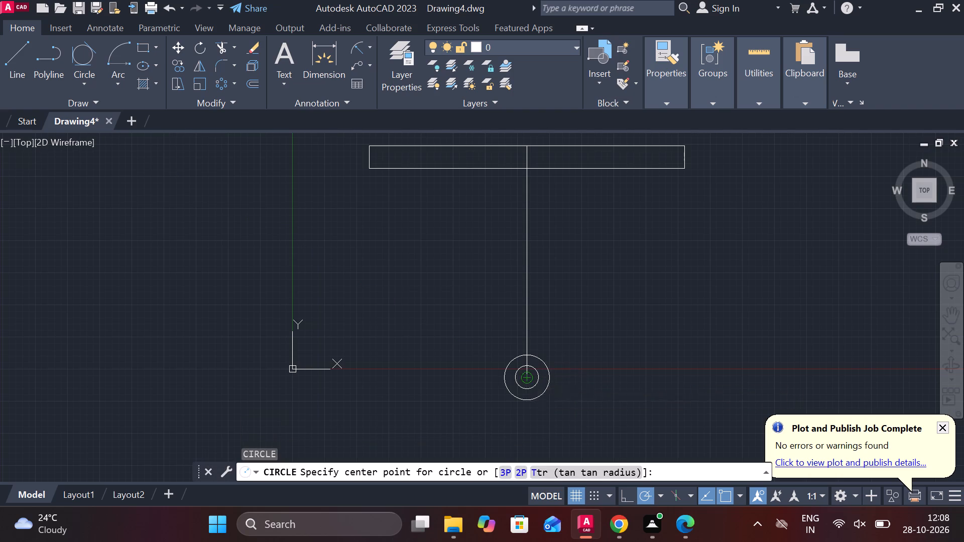
pyautogui.write('55')
pyautogui.press('space')
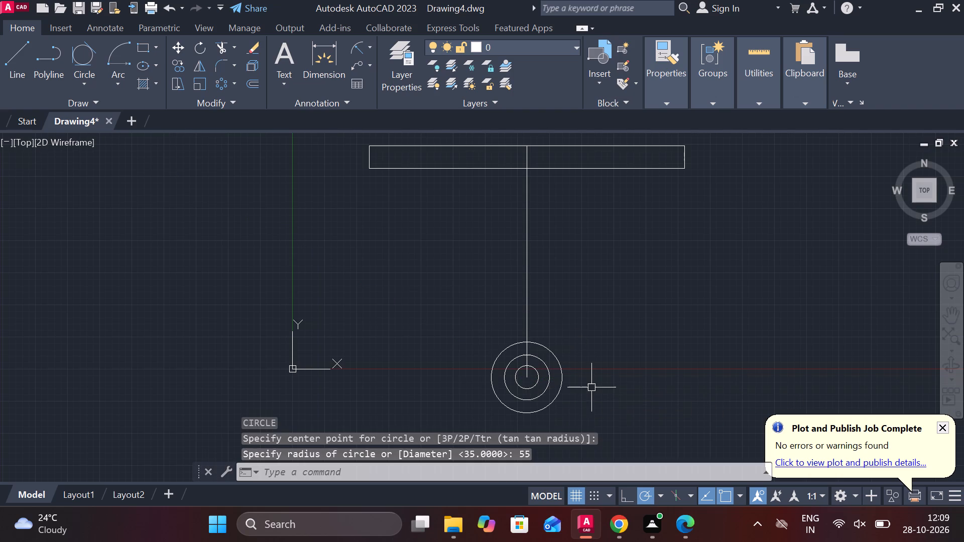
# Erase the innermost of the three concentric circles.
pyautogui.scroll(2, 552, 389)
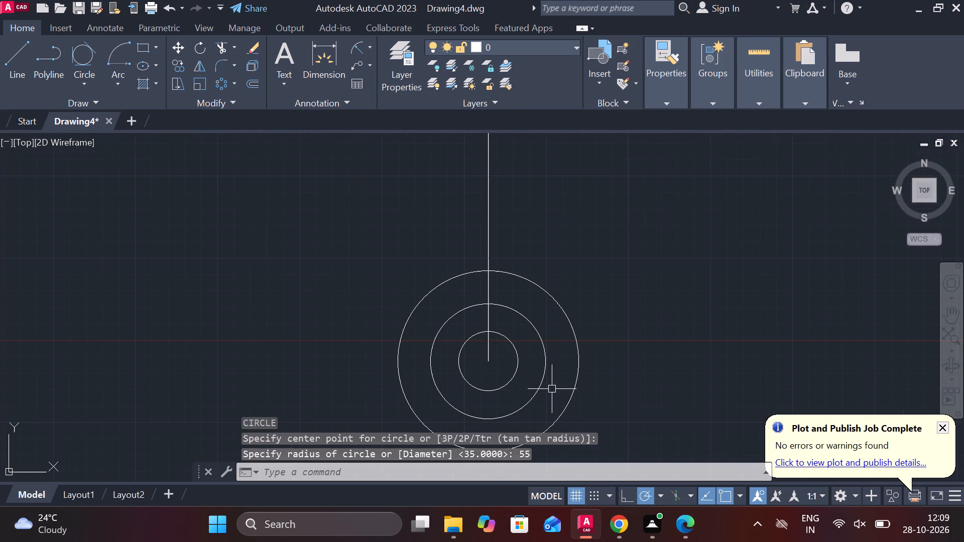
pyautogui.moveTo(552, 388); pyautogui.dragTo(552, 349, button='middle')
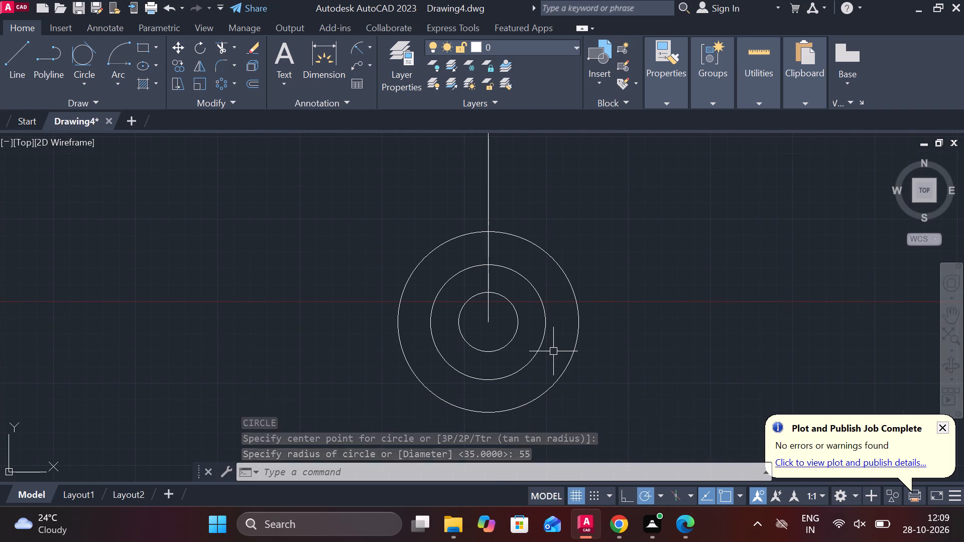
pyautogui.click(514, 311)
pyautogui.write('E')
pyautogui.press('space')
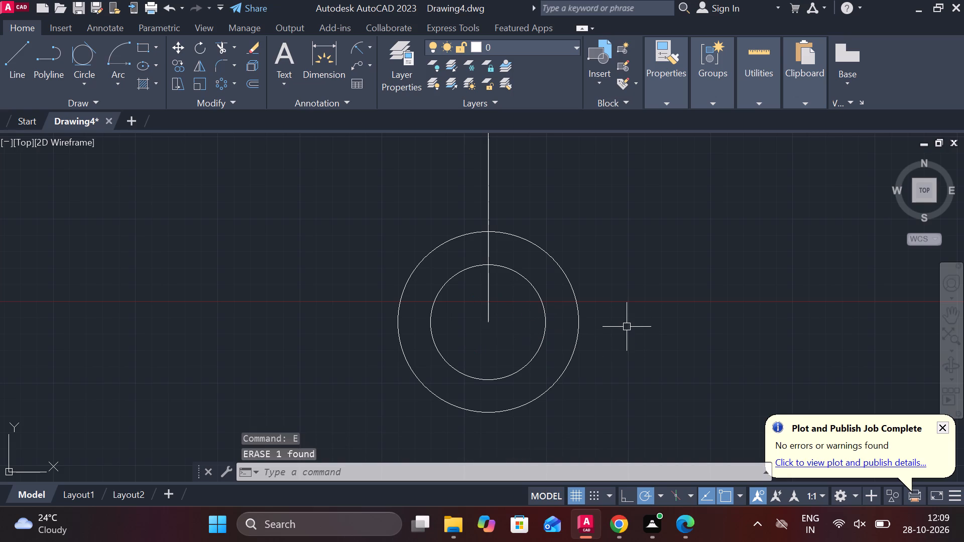
# Draw an inner circle of diameter 36 centred on the lower end of the vertical line.
pyautogui.write('C')
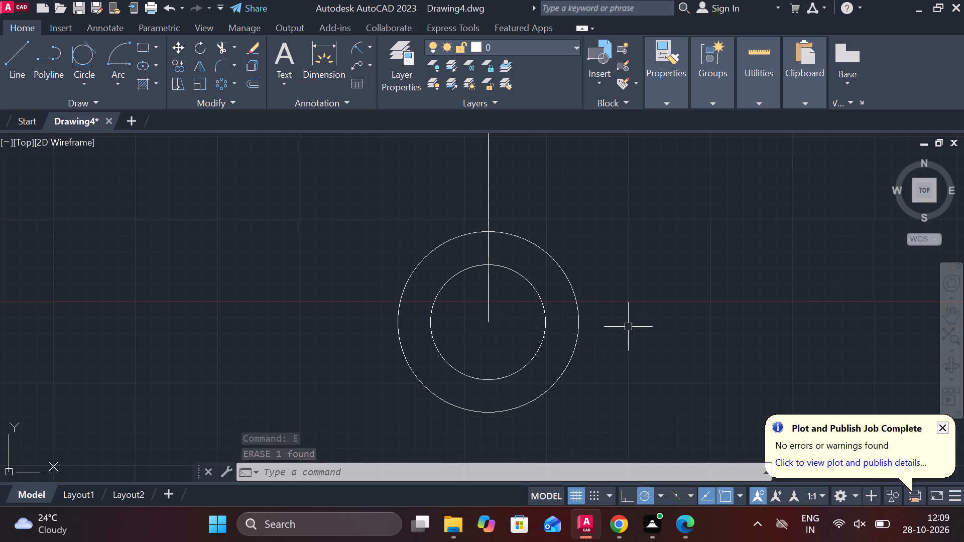
pyautogui.press('space')
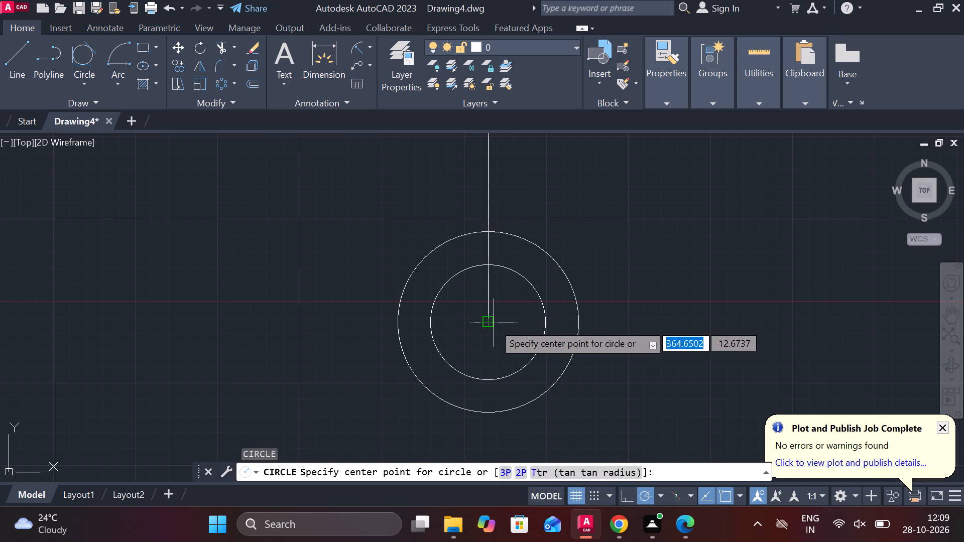
pyautogui.click(494, 323)
pyautogui.write('D 36')
pyautogui.press('Return')
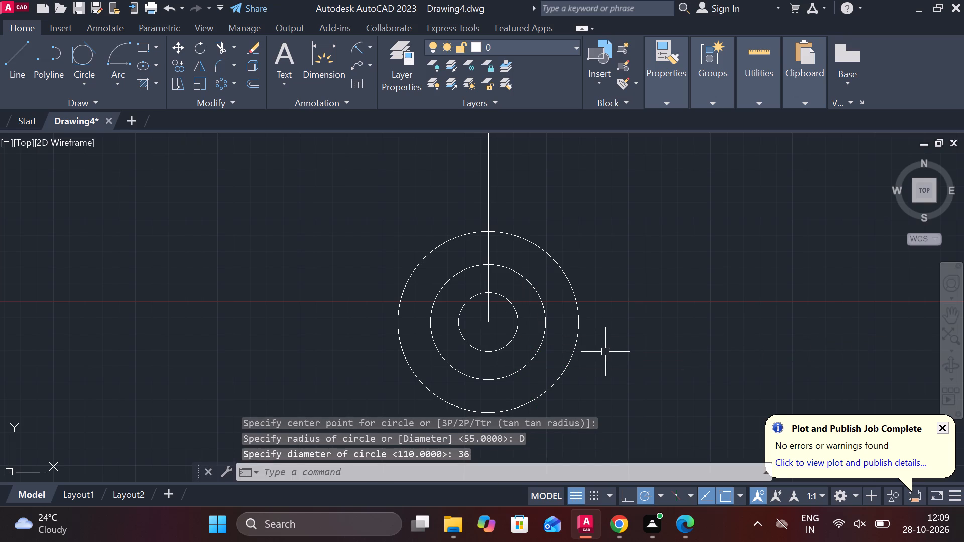
# Offset the vertical centre line by 17.5 to both its right and left sides.
pyautogui.scroll(-1, 611, 302)
pyautogui.moveTo(614, 285); pyautogui.dragTo(622, 334, button='middle')
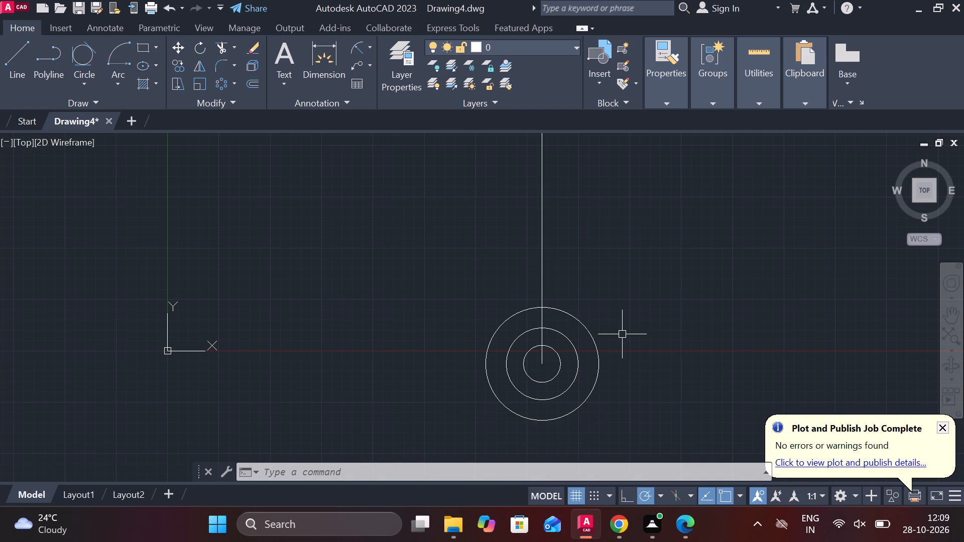
pyautogui.click(540, 258)
pyautogui.press('o')
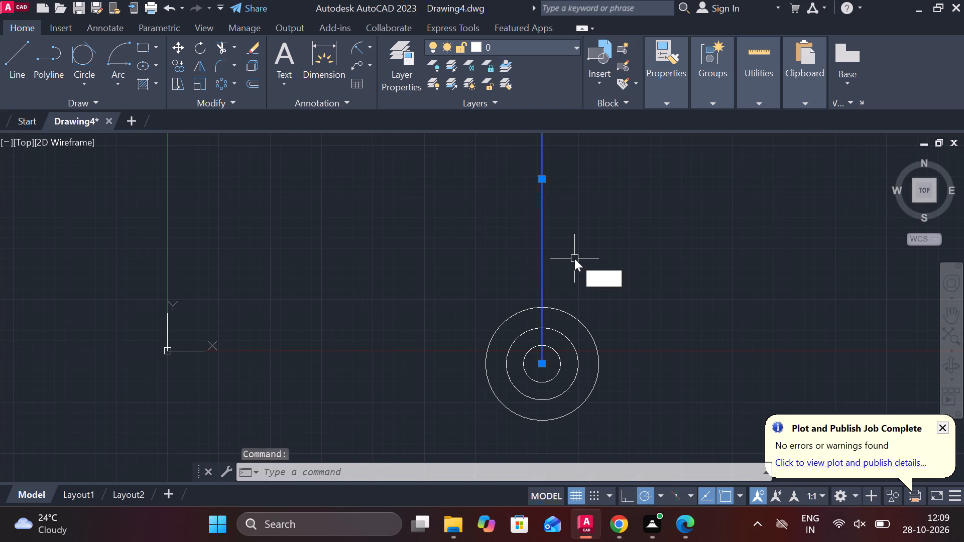
pyautogui.press('Return')
pyautogui.press('Return')
pyautogui.write('17.5')
pyautogui.press('Return')
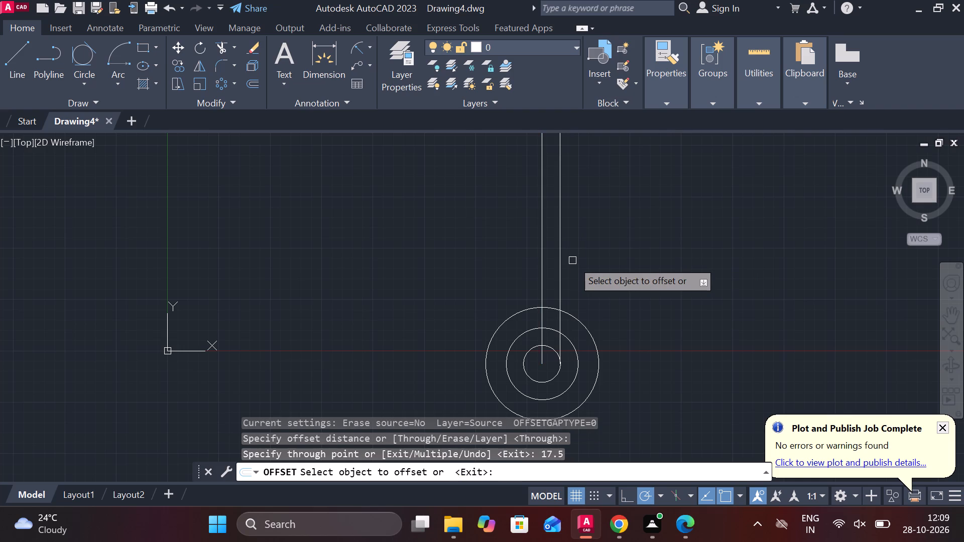
pyautogui.click(540, 257)
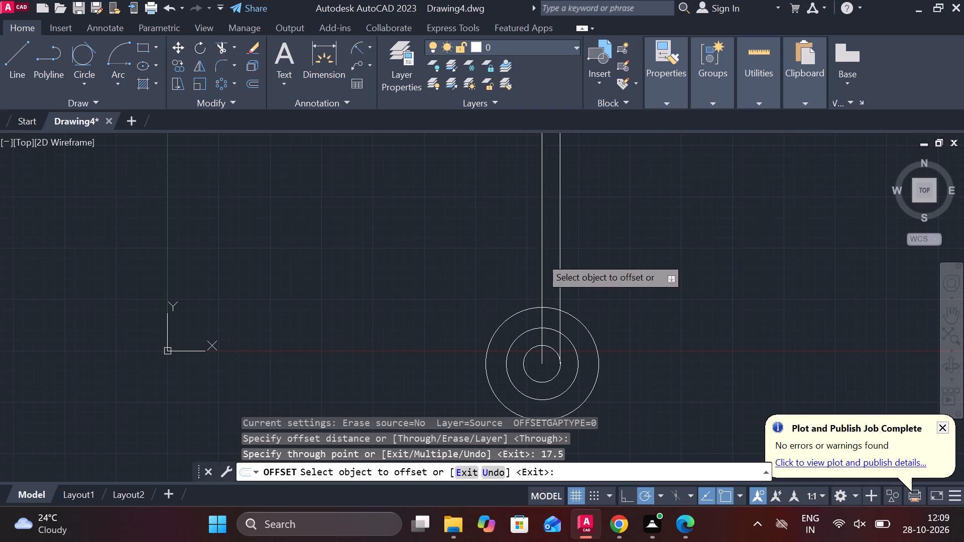
pyautogui.write('17.5')
pyautogui.press('Return')
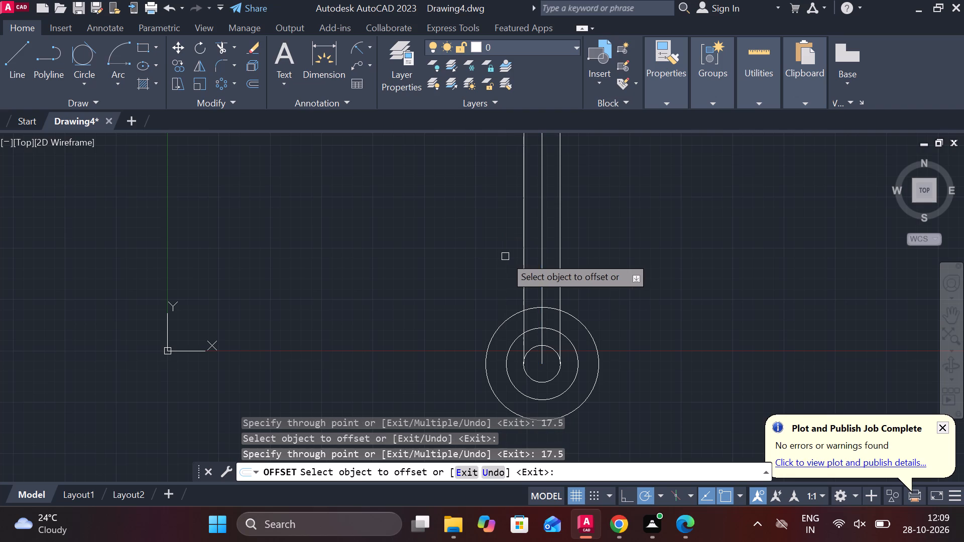
pyautogui.scroll(2, 607, 330)
pyautogui.moveTo(599, 339); pyautogui.dragTo(607, 294, button='middle')
pyautogui.scroll(2, 499, 361)
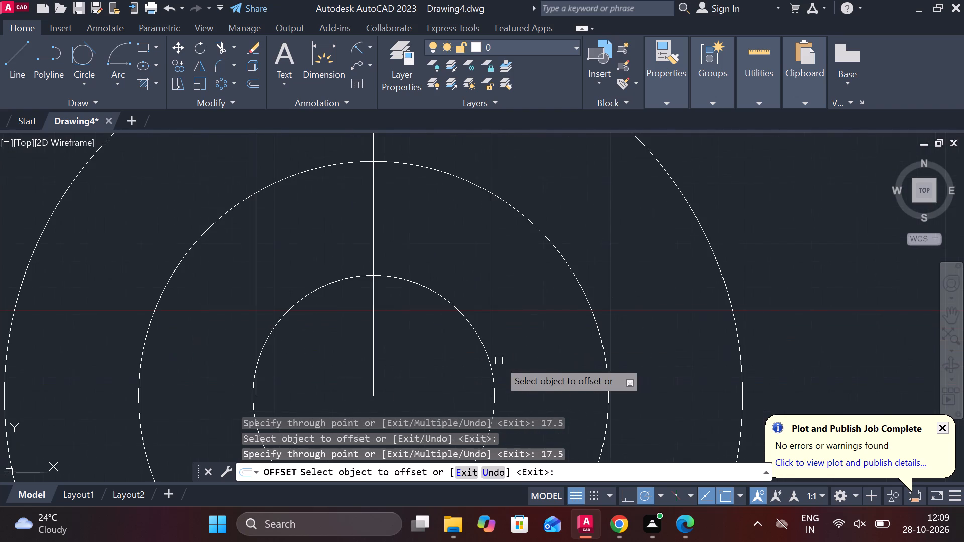
pyautogui.moveTo(500, 363); pyautogui.dragTo(507, 343, button='middle')
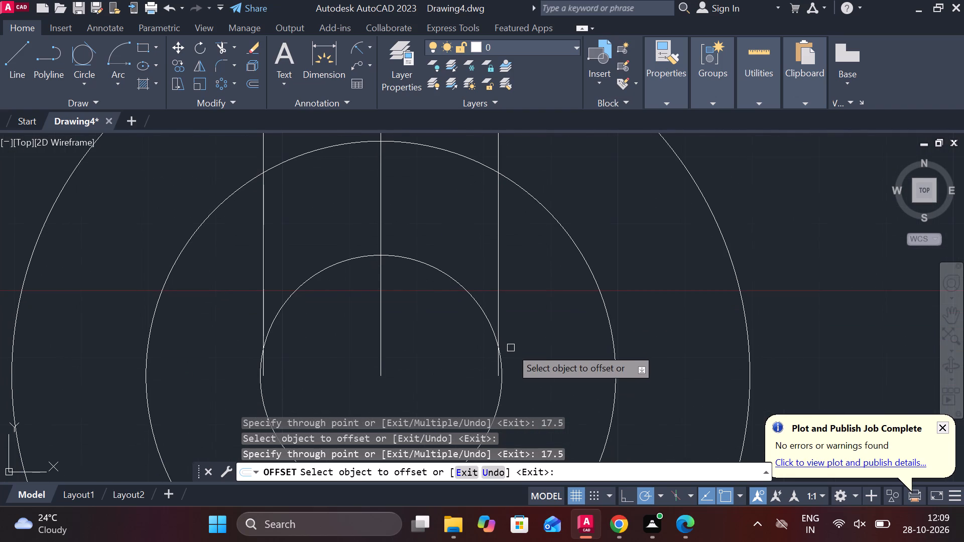
pyautogui.press('Escape')
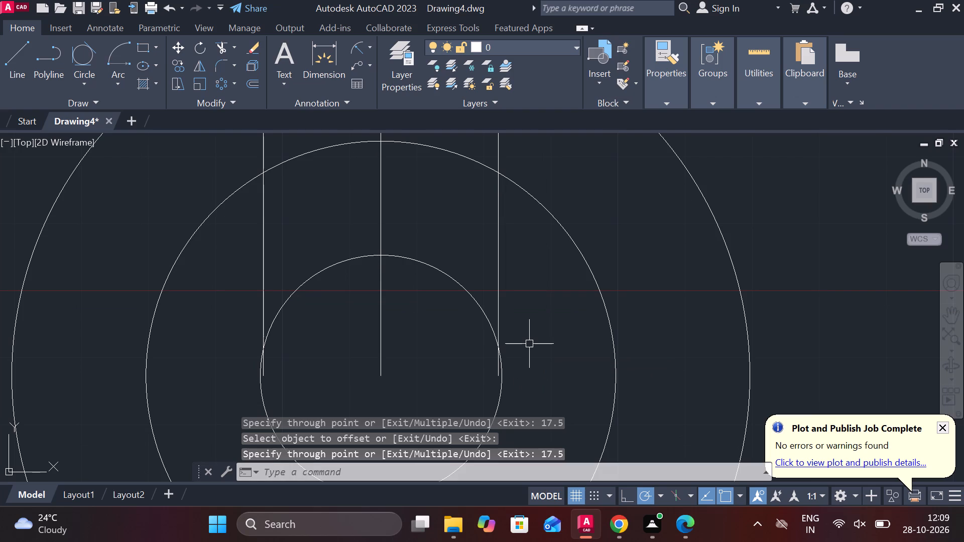
# Trim the lower ends of both offset lines that lie inside the 36-diameter circle.
pyautogui.write('TR')
pyautogui.press('space')
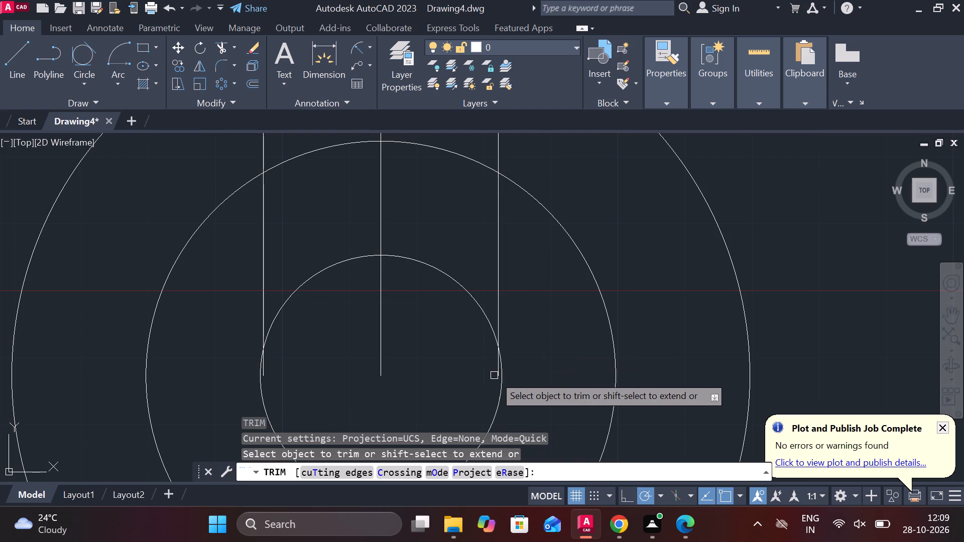
pyautogui.click(494, 375)
pyautogui.scroll(3, 495, 368)
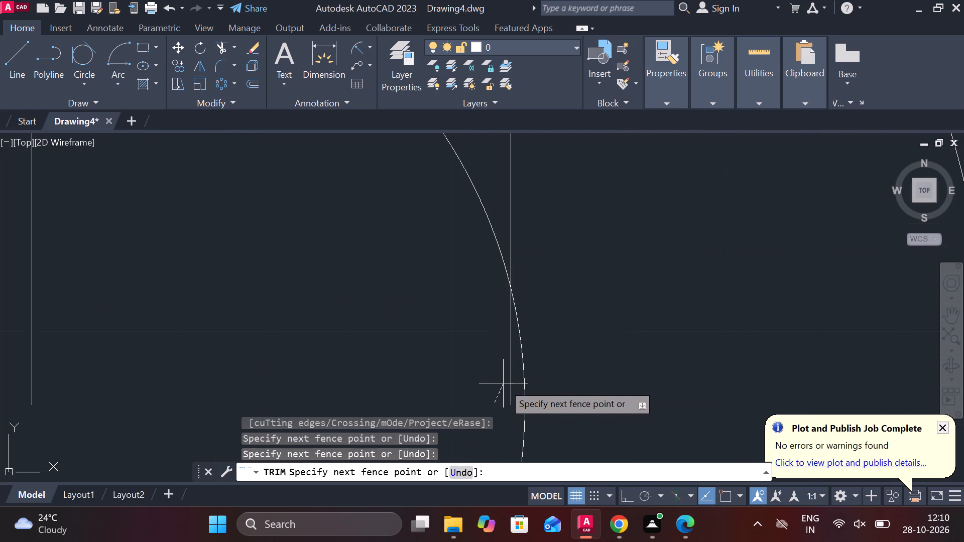
pyautogui.click(513, 384)
pyautogui.scroll(-2, 511, 383)
pyautogui.moveTo(192, 361); pyautogui.dragTo(320, 353, button='middle')
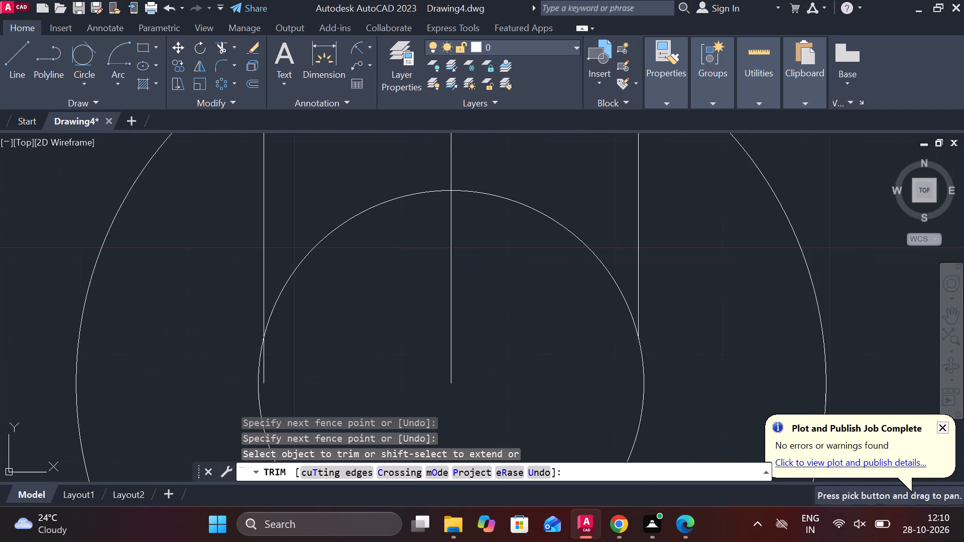
pyautogui.click(266, 374)
# Trim both stem side lines between the middle circle and the 36-diameter inner circle.
pyautogui.scroll(-2, 364, 372)
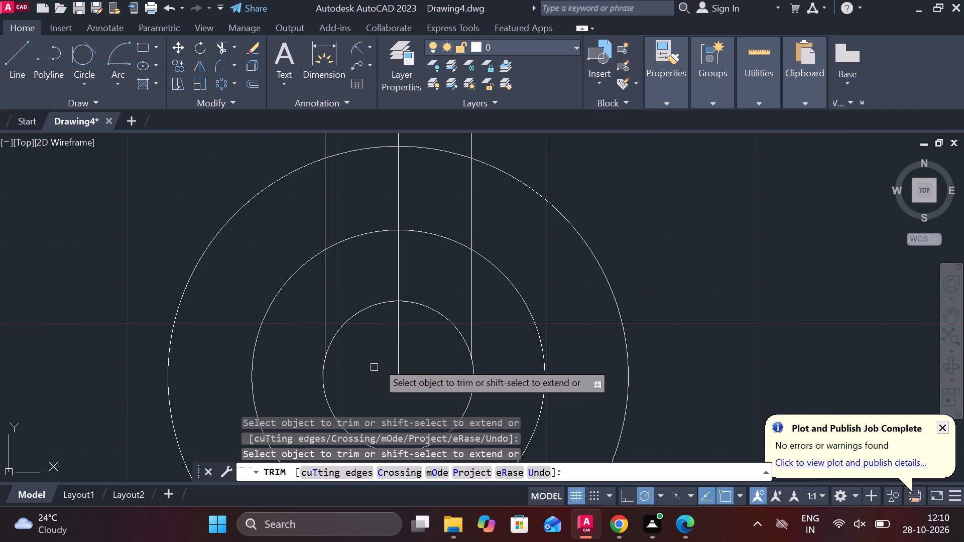
pyautogui.click(325, 278)
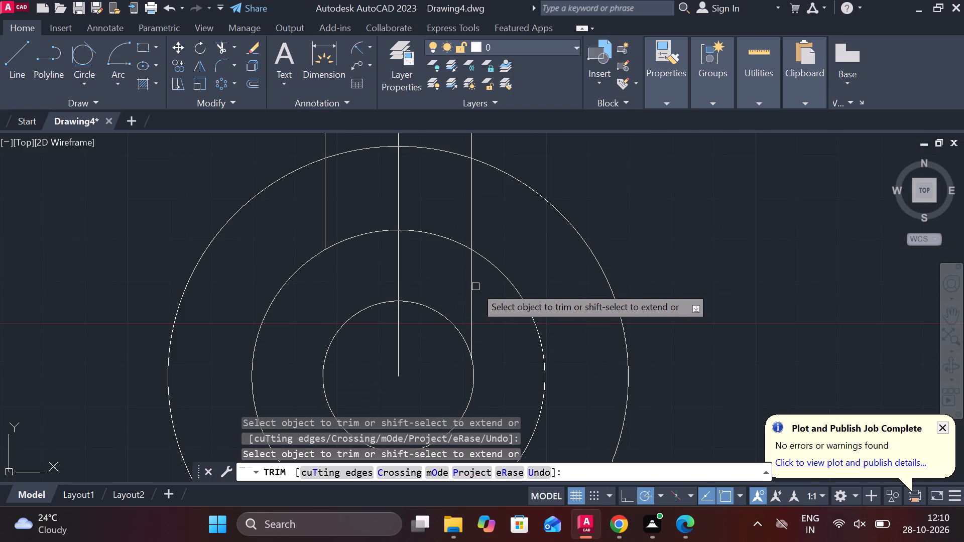
pyautogui.click(474, 288)
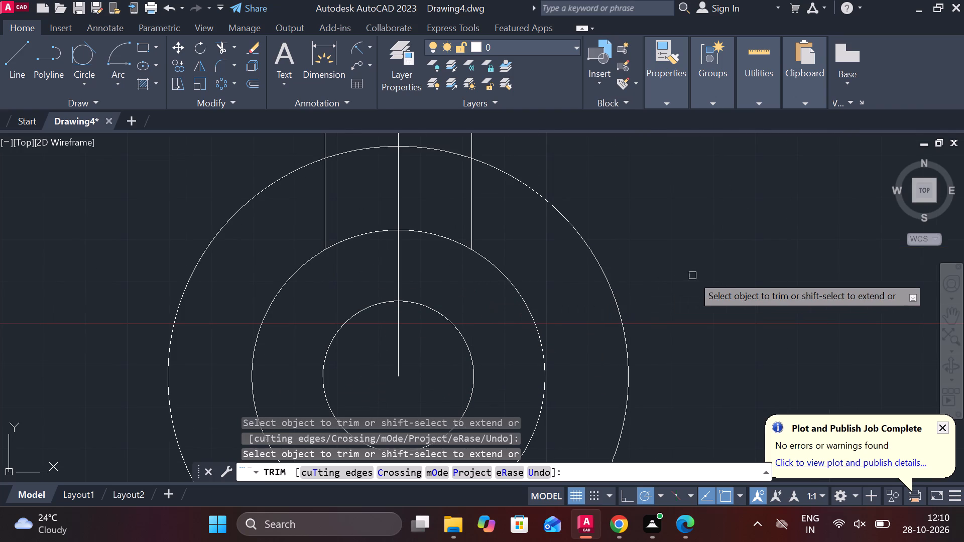
# Trim the upper arcs of the outer and middle circles that lie between the two stem side lines.
pyautogui.scroll(-2, 692, 276)
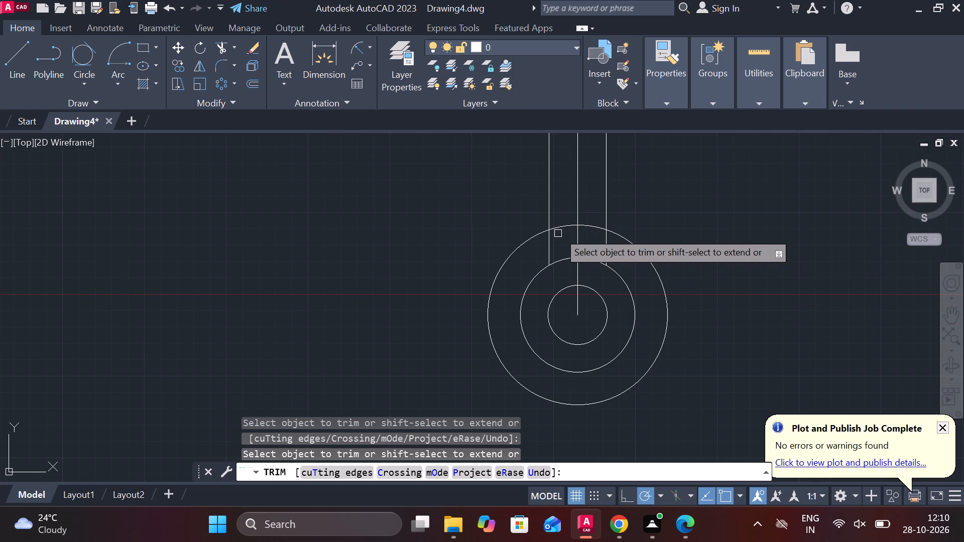
pyautogui.click(559, 229)
pyautogui.click(586, 227)
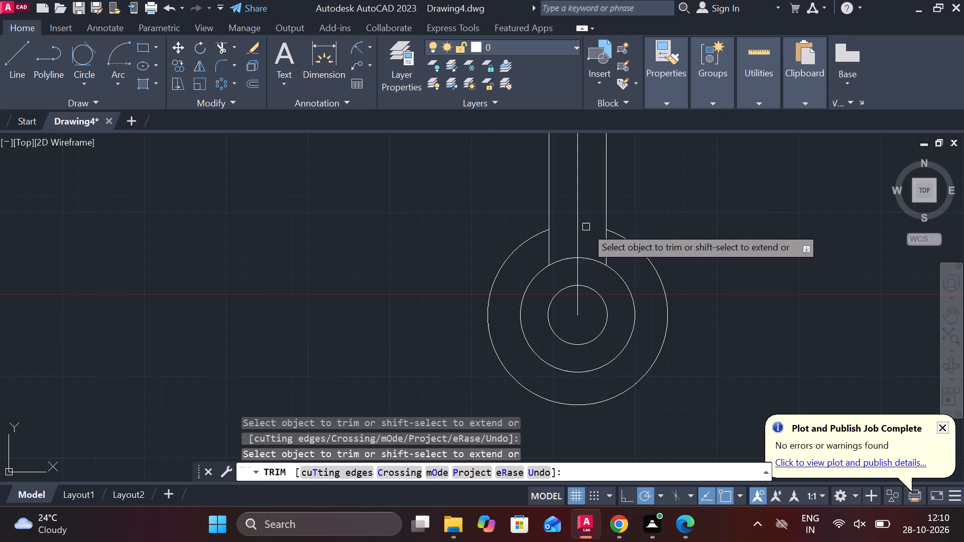
pyautogui.click(556, 263)
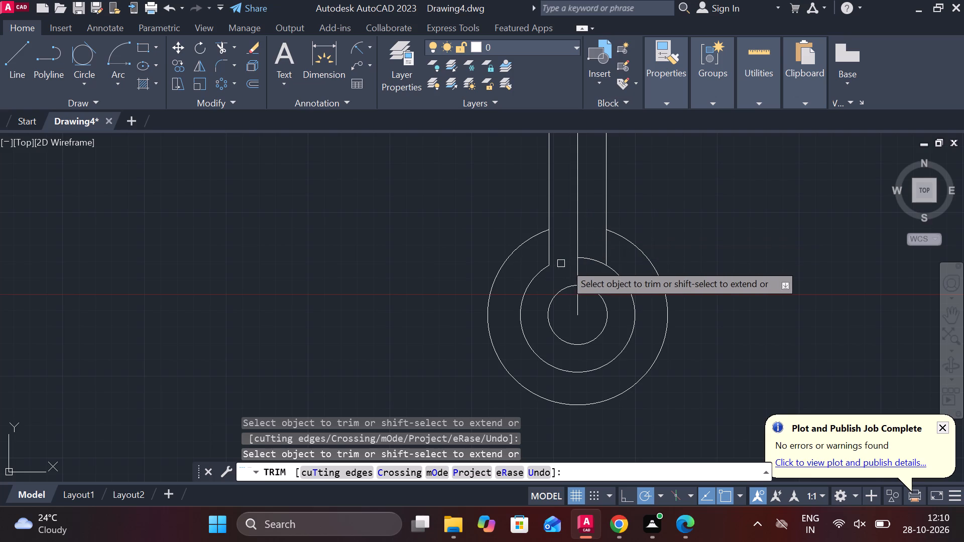
pyautogui.click(590, 262)
# Trim the stem side lines inside the top bar and the bar's bottom edge between them.
pyautogui.scroll(-2, 645, 257)
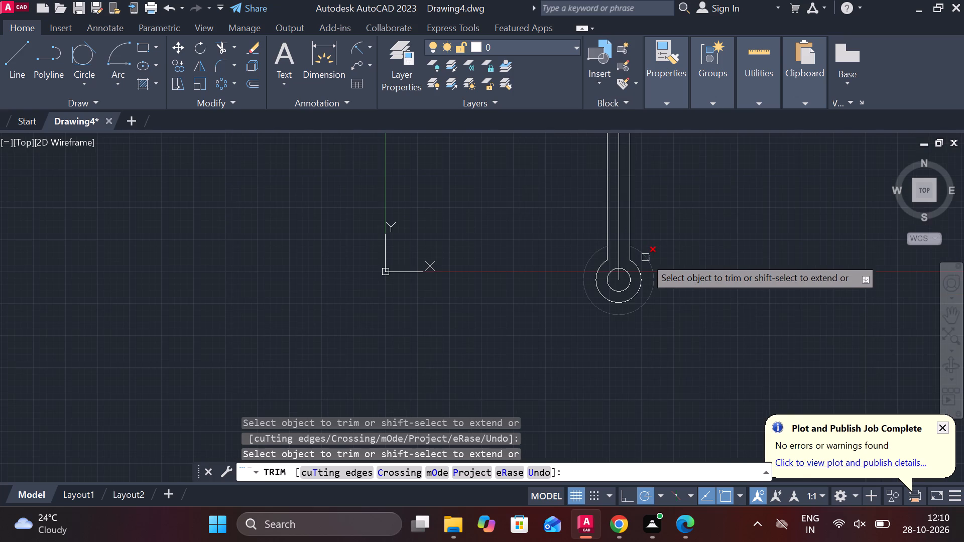
pyautogui.moveTo(645, 257); pyautogui.dragTo(600, 336, button='middle')
pyautogui.moveTo(617, 257); pyautogui.dragTo(605, 378, button='middle')
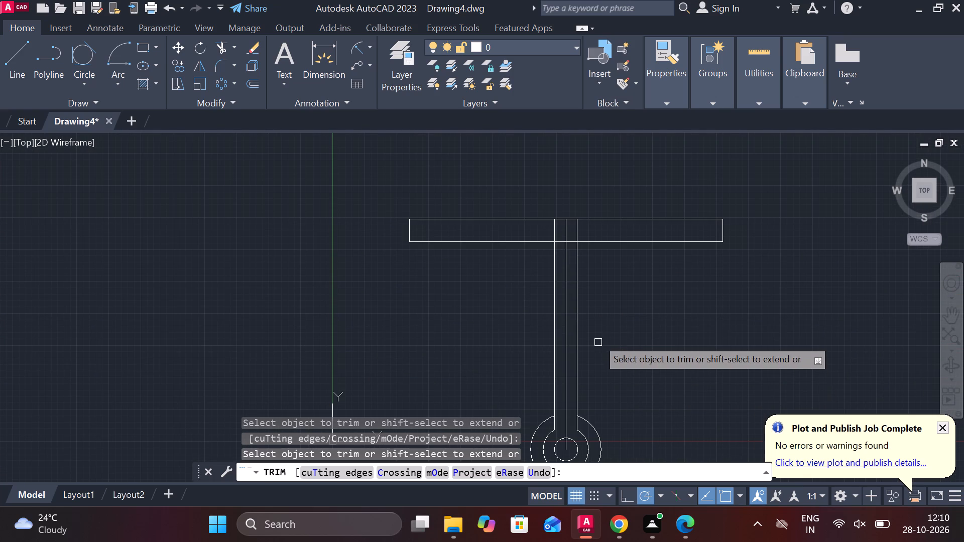
pyautogui.click(554, 227)
pyautogui.click(567, 224)
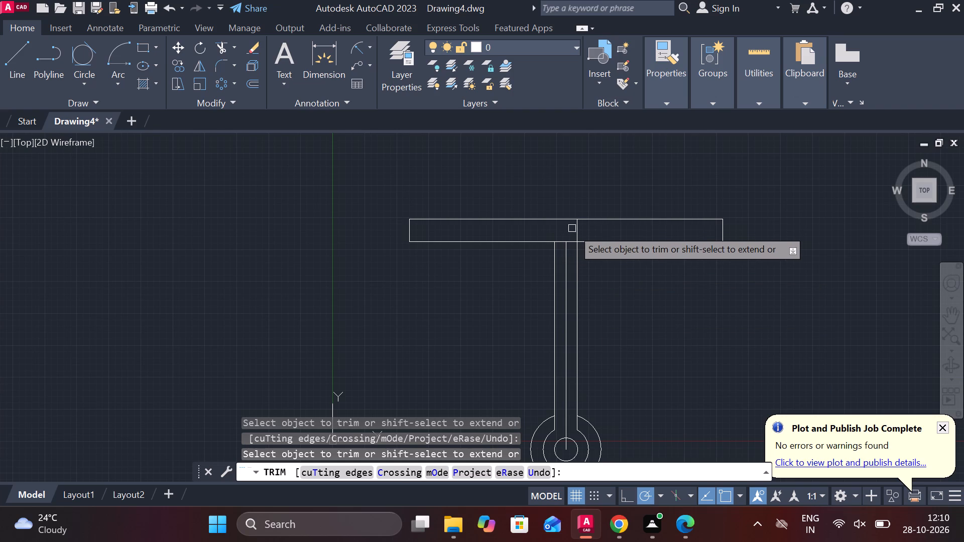
pyautogui.click(573, 229)
pyautogui.scroll(3, 573, 235)
pyautogui.click(522, 258)
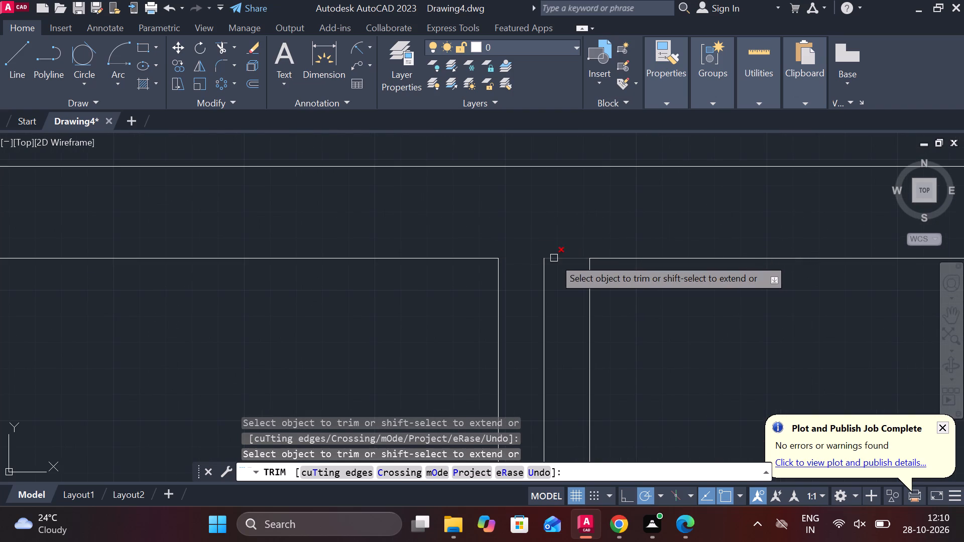
pyautogui.click(561, 258)
pyautogui.scroll(-2, 624, 301)
pyautogui.press('Escape')
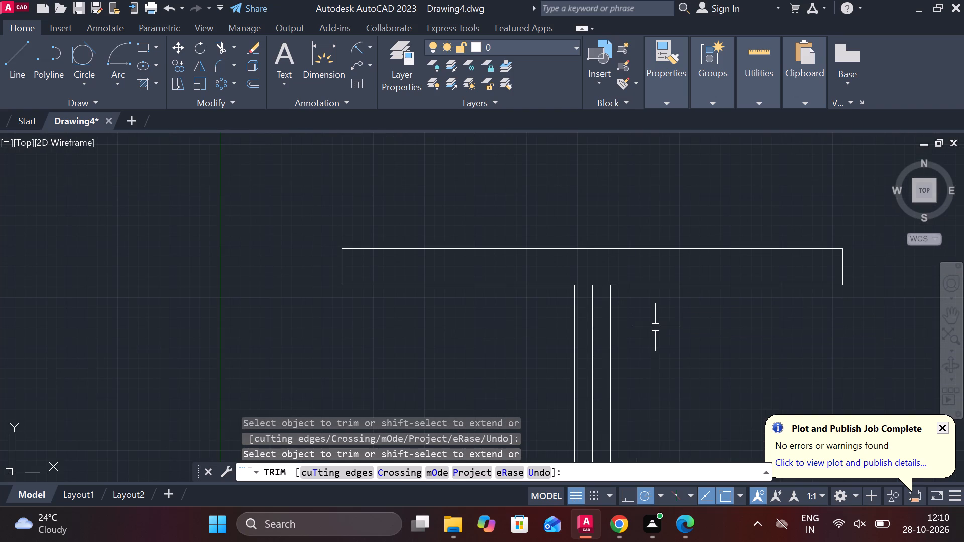
# Fillet both corners where the top bar's bottom edge meets the stem sides with radius 15.
pyautogui.write('F R 15')
pyautogui.press('space')
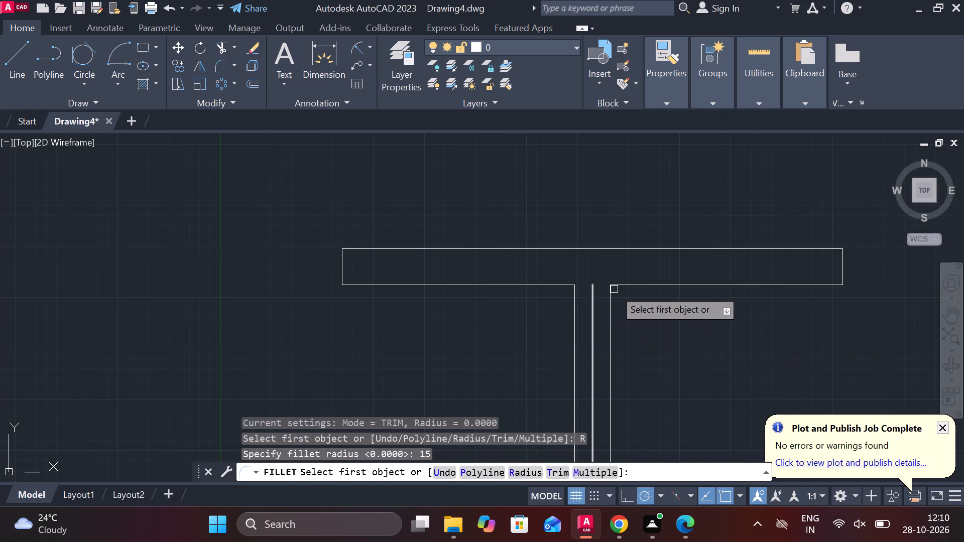
pyautogui.click(632, 288)
pyautogui.click(611, 297)
pyautogui.press('space')
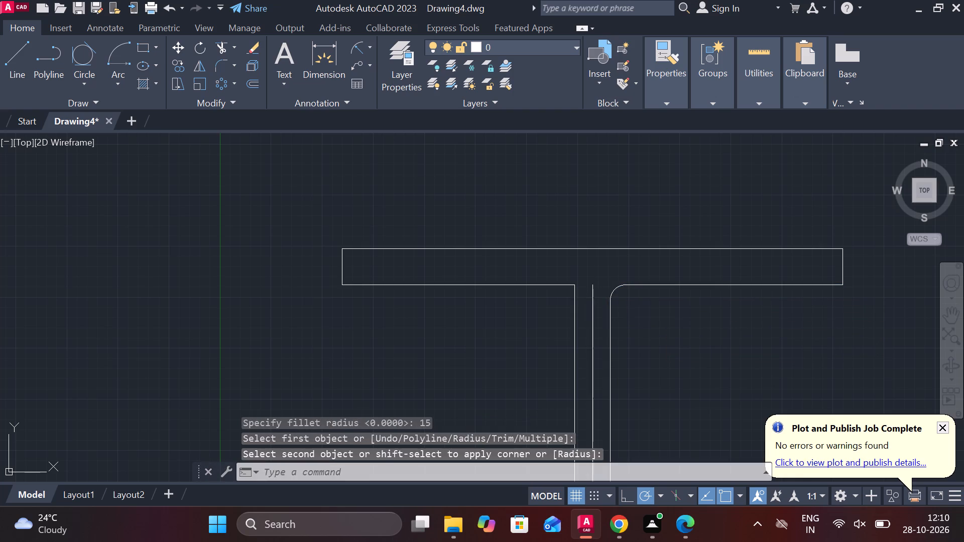
pyautogui.click(550, 286)
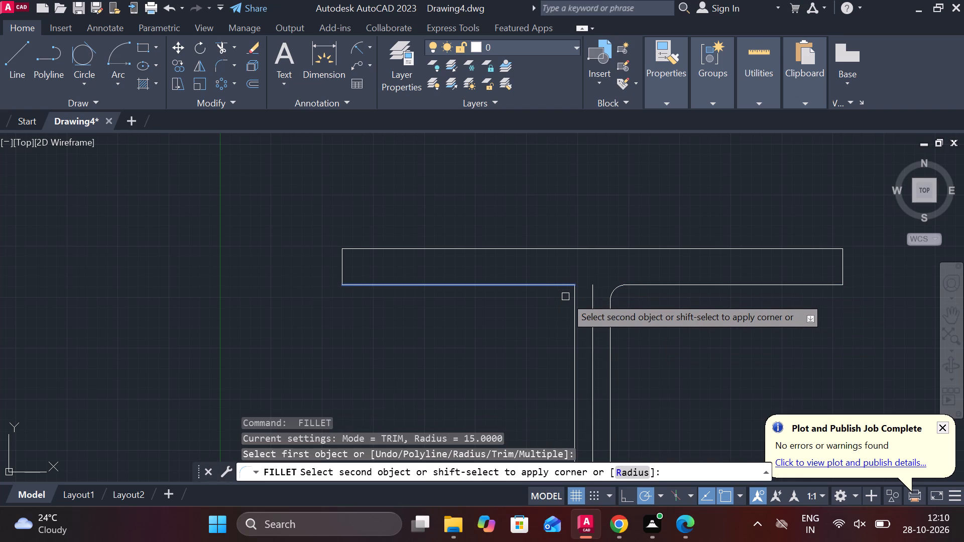
pyautogui.click(572, 301)
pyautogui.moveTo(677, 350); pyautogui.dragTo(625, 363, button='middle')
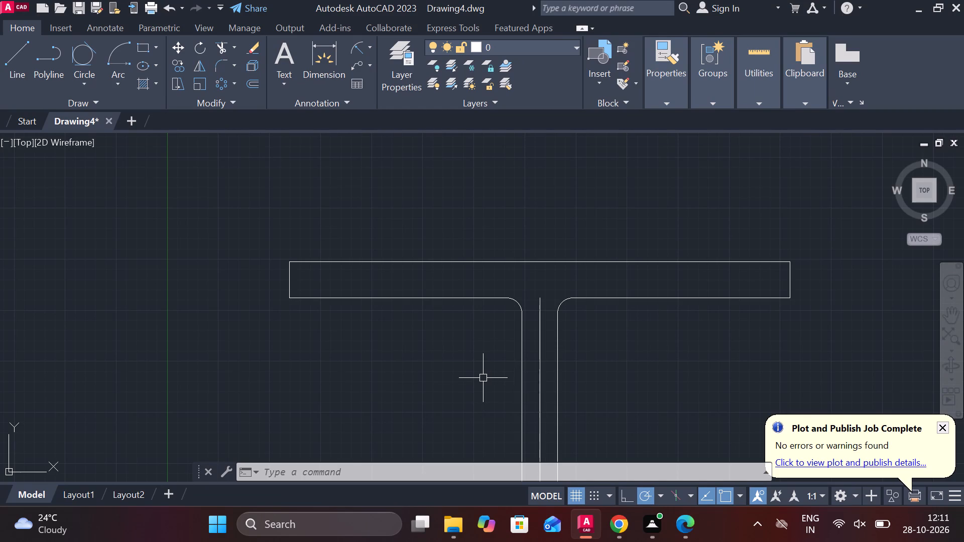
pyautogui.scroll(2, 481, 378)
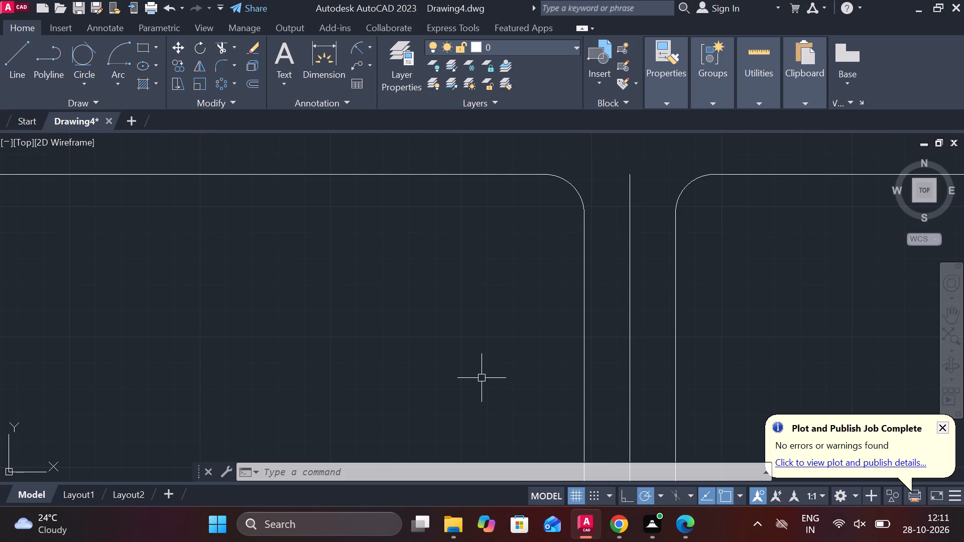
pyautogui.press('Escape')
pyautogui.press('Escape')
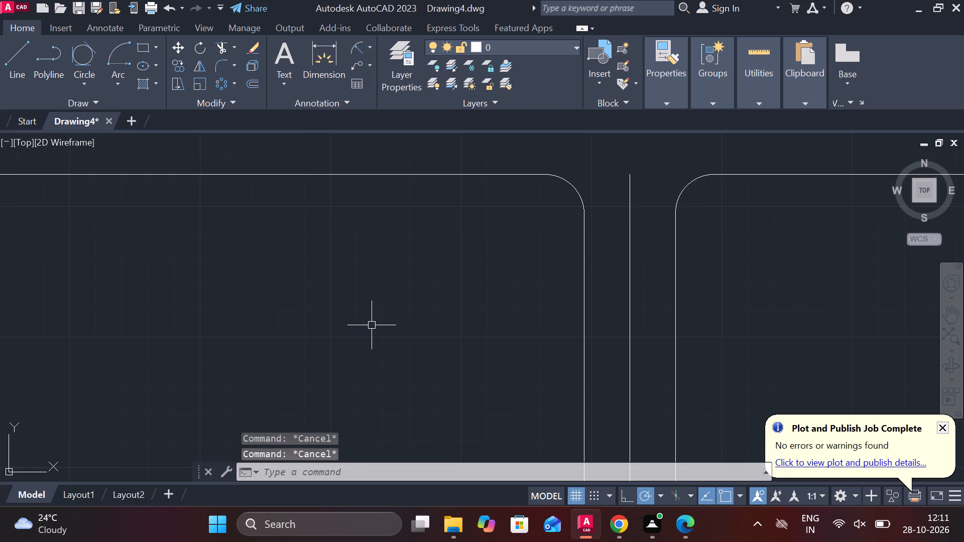
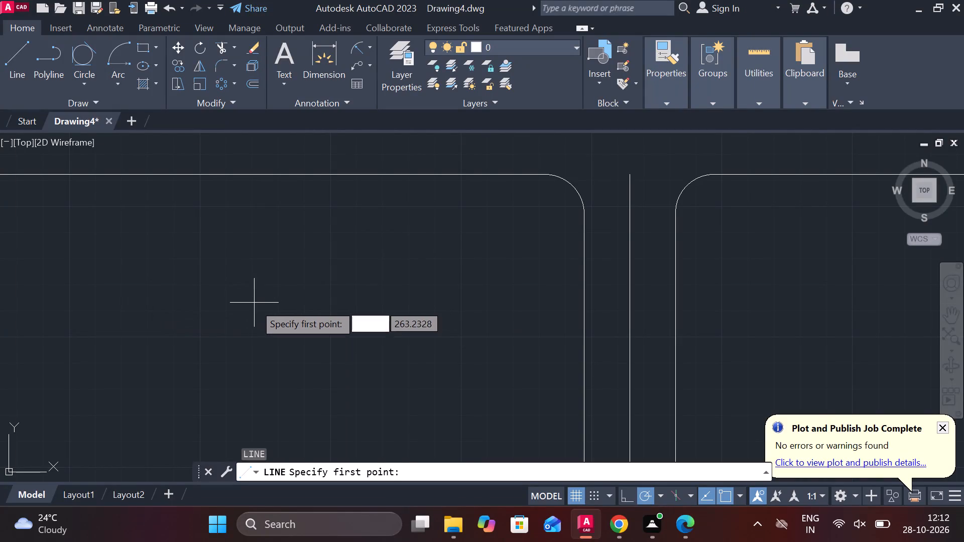
# Draw a 48 by 36 rectangle with a vertical centre line below the top bar, on the left side of the stem.
pyautogui.click(277, 275)
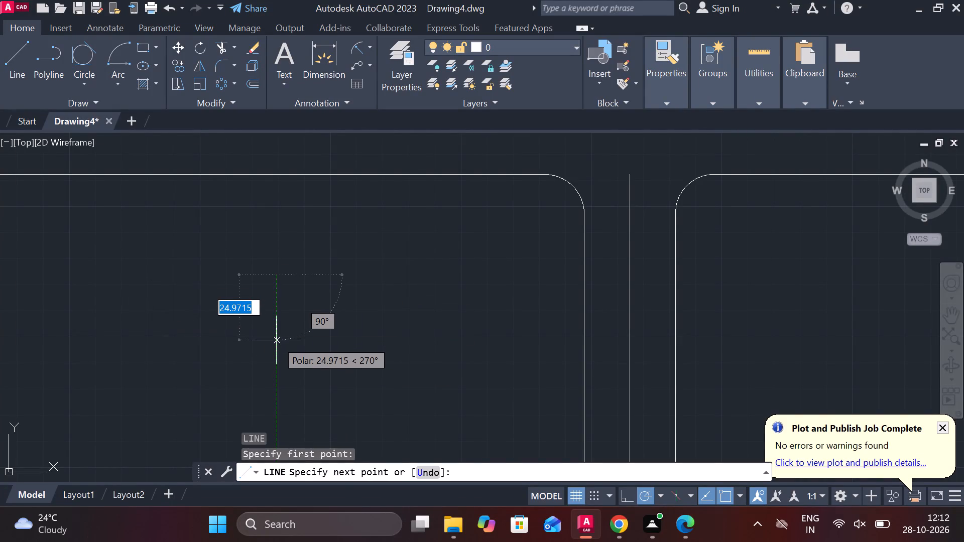
pyautogui.write('36')
pyautogui.press('Return')
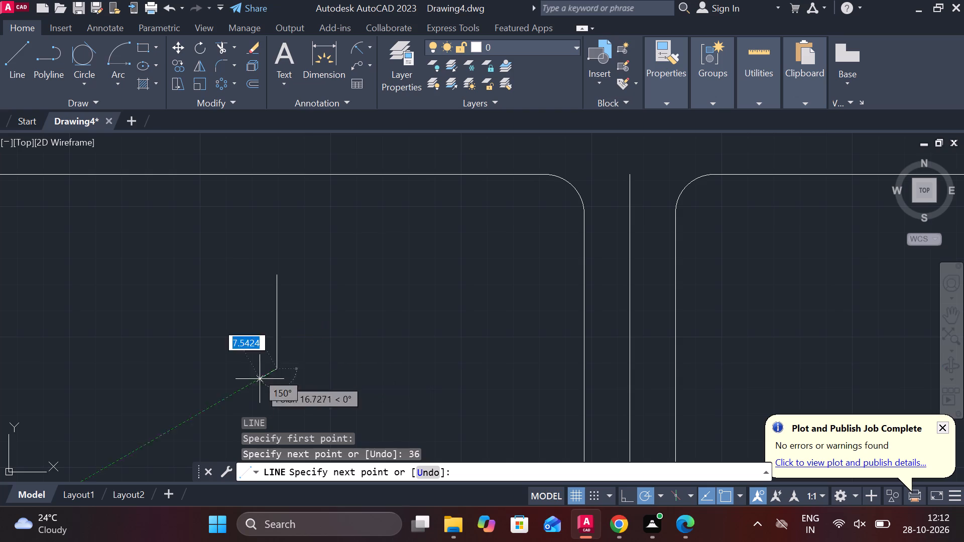
pyautogui.write('24')
pyautogui.press('Return')
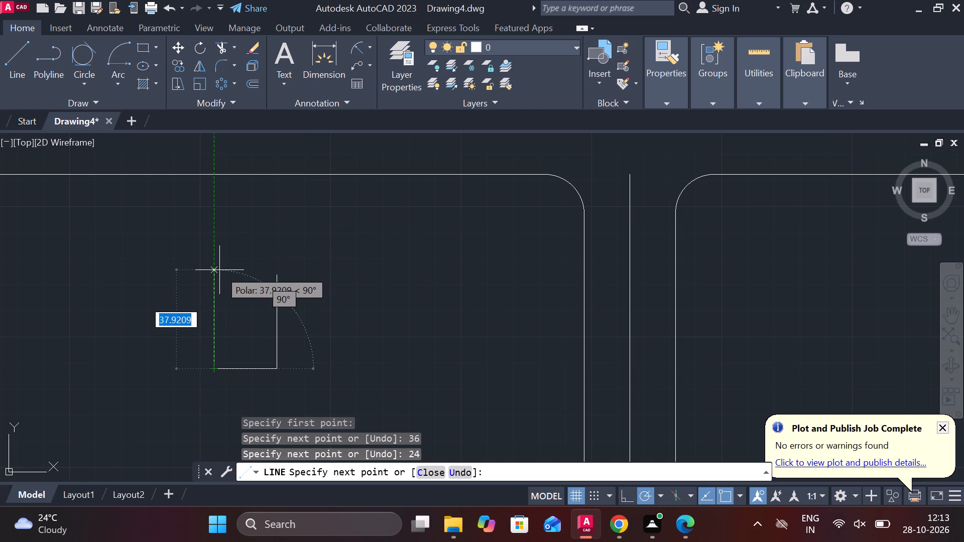
pyautogui.write('36')
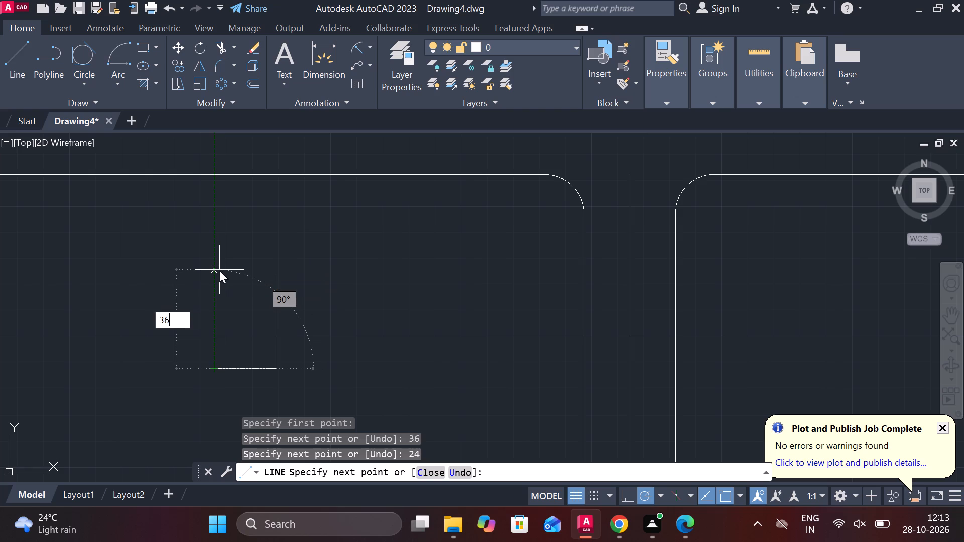
pyautogui.press('Return')
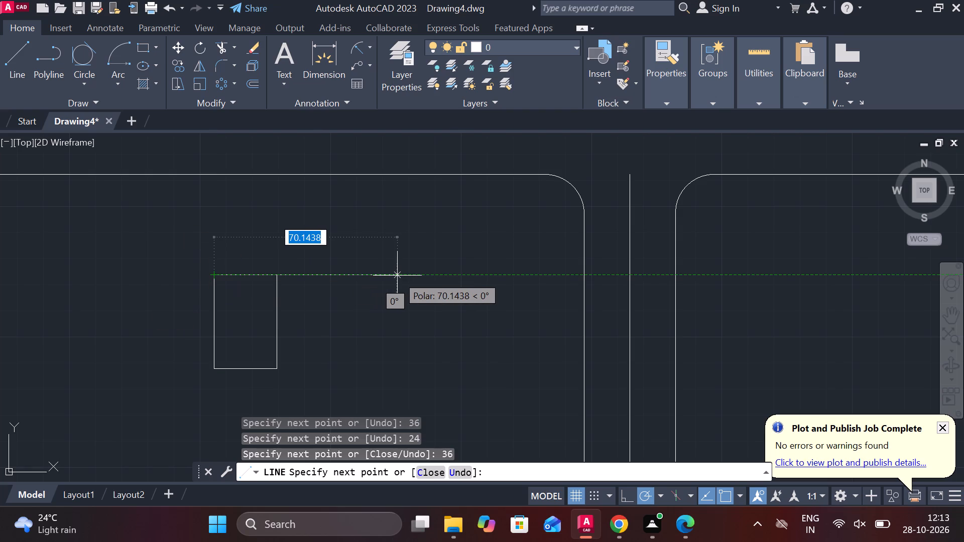
pyautogui.press('4')
pyautogui.press('8')
pyautogui.press('Return')
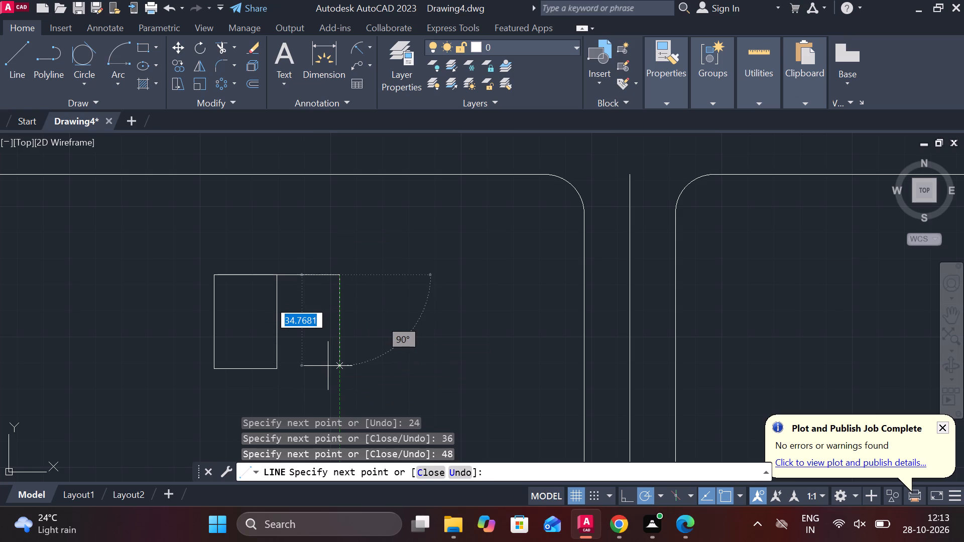
pyautogui.write('36')
pyautogui.press('Return')
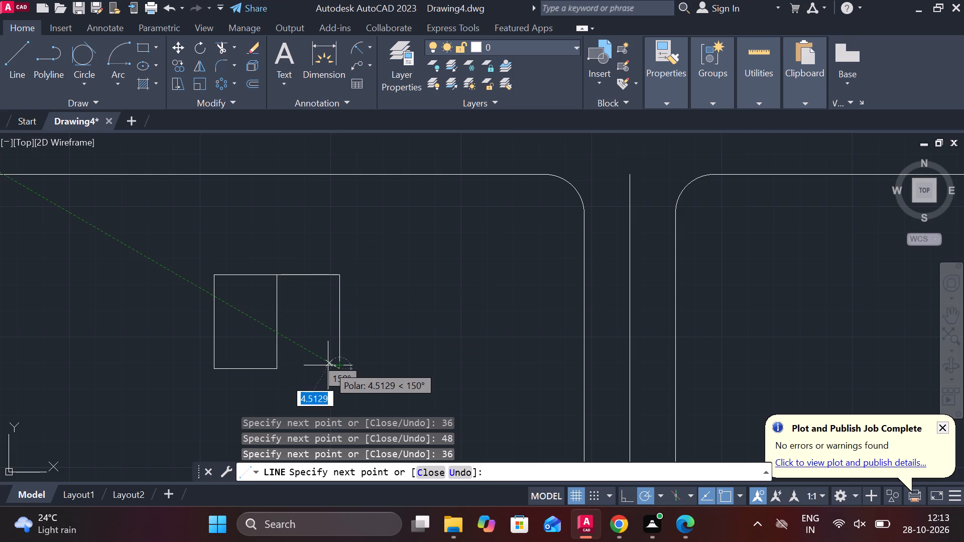
pyautogui.click(270, 369)
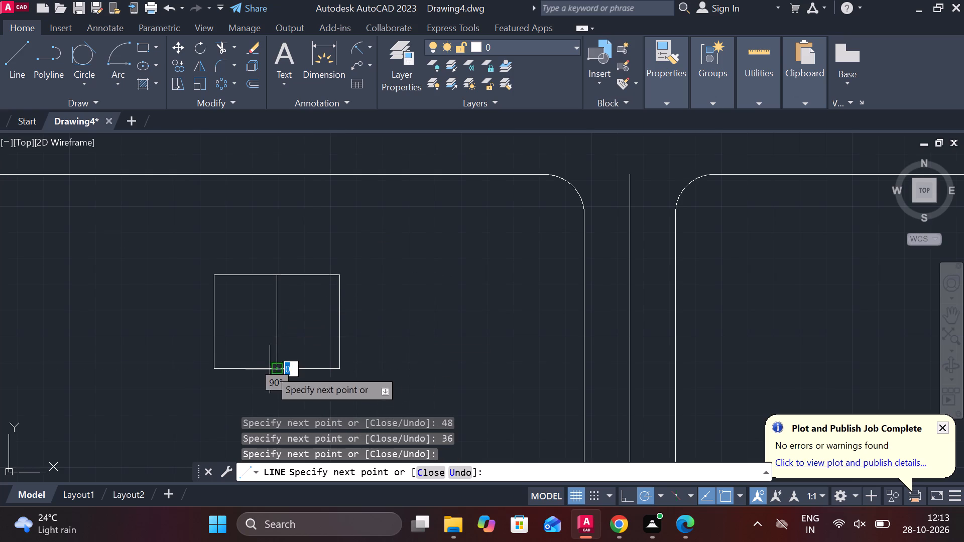
pyautogui.press('Escape')
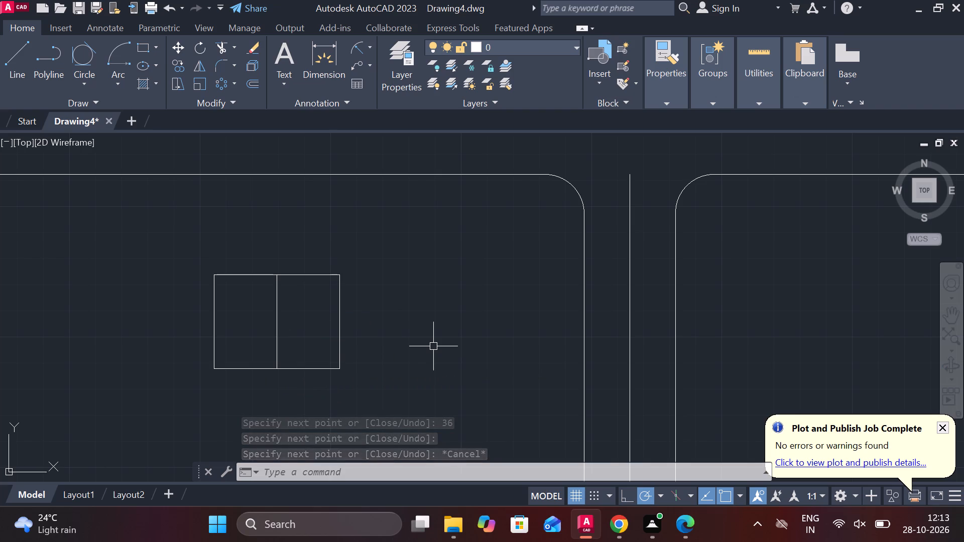
# Draw two Tan, Tan, Tan circles inside the rectangle, one touching its left side and one its right side, both tangent to top and bottom.
pyautogui.click(89, 80)
pyautogui.click(128, 269)
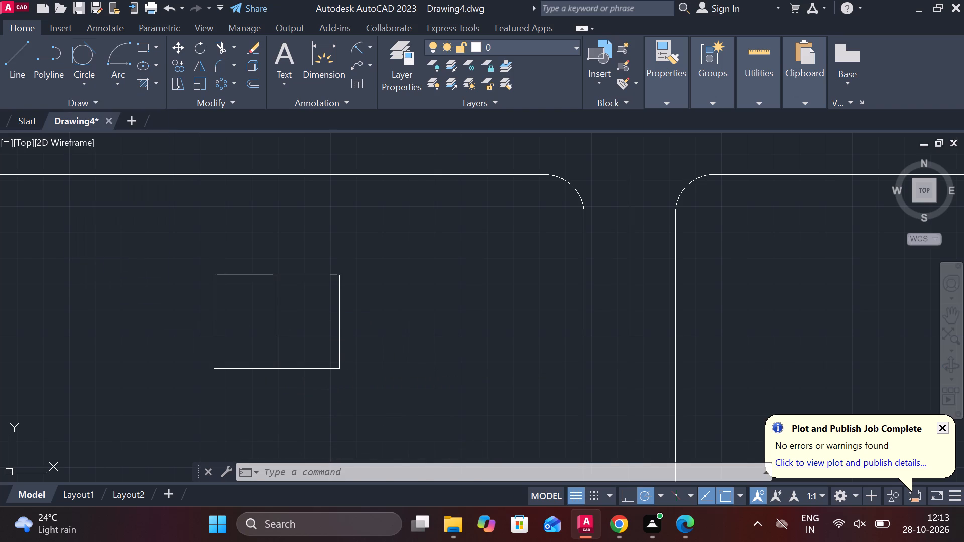
pyautogui.click(230, 277)
pyautogui.click(211, 313)
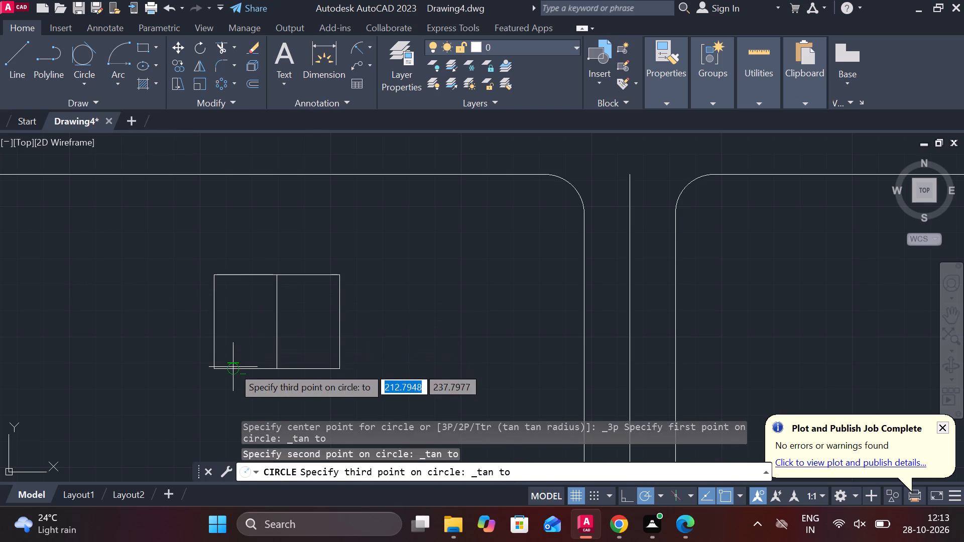
pyautogui.click(233, 367)
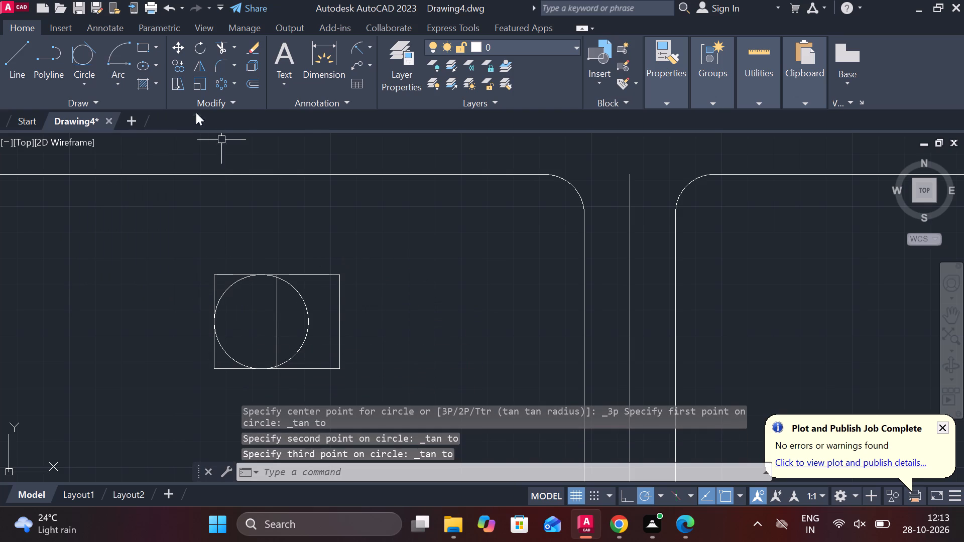
pyautogui.click(85, 51)
pyautogui.click(309, 274)
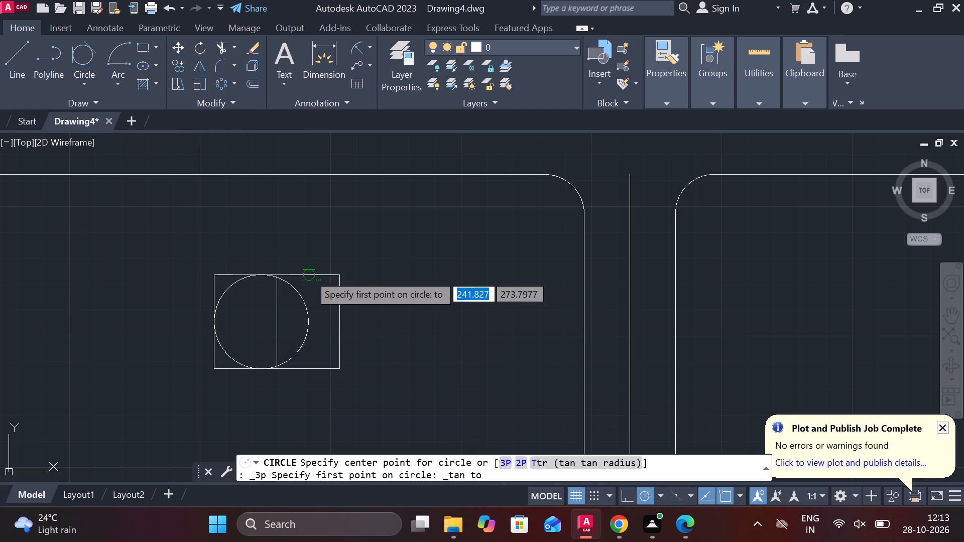
pyautogui.click(333, 311)
pyautogui.click(312, 366)
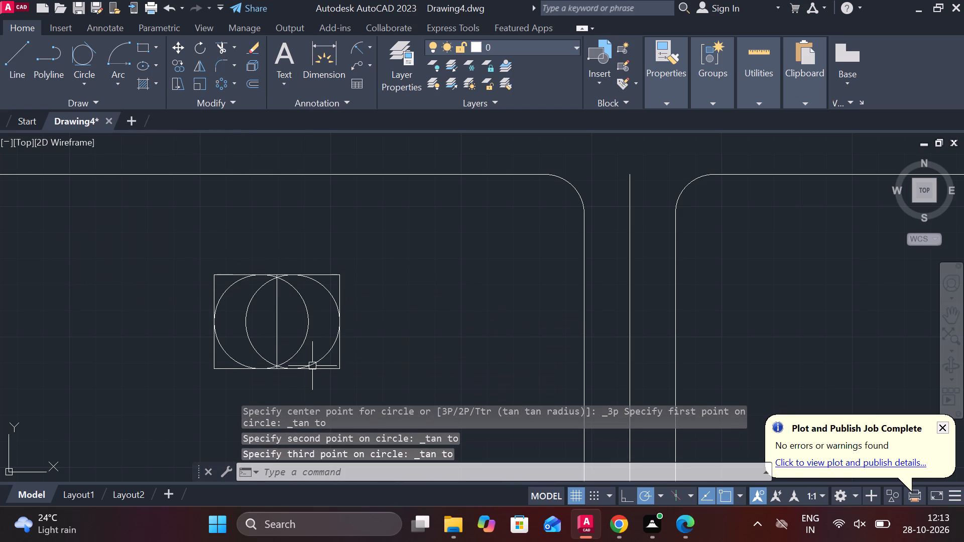
# Trim the rectangle's upper-right corner and the overlapping inner arcs of the two circles.
pyautogui.scroll(2, 265, 264)
pyautogui.moveTo(279, 281); pyautogui.dragTo(209, 253, button='middle')
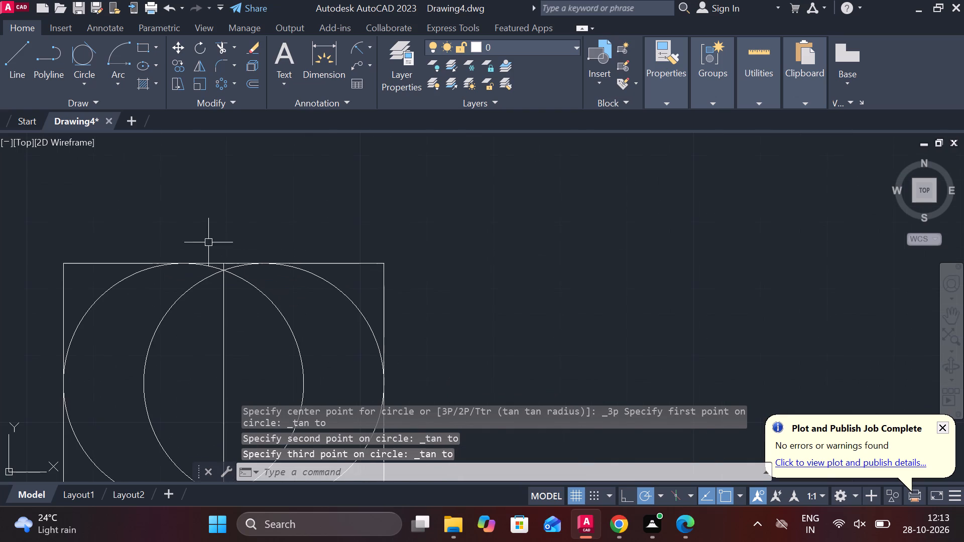
pyautogui.write('TR')
pyautogui.press('space')
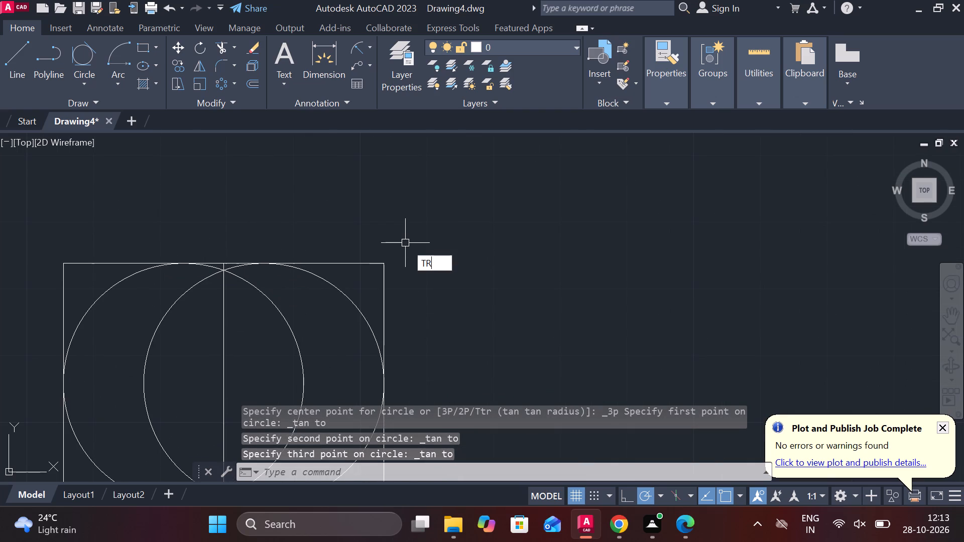
pyautogui.doubleClick(369, 264)
pyautogui.click(383, 292)
pyautogui.click(249, 279)
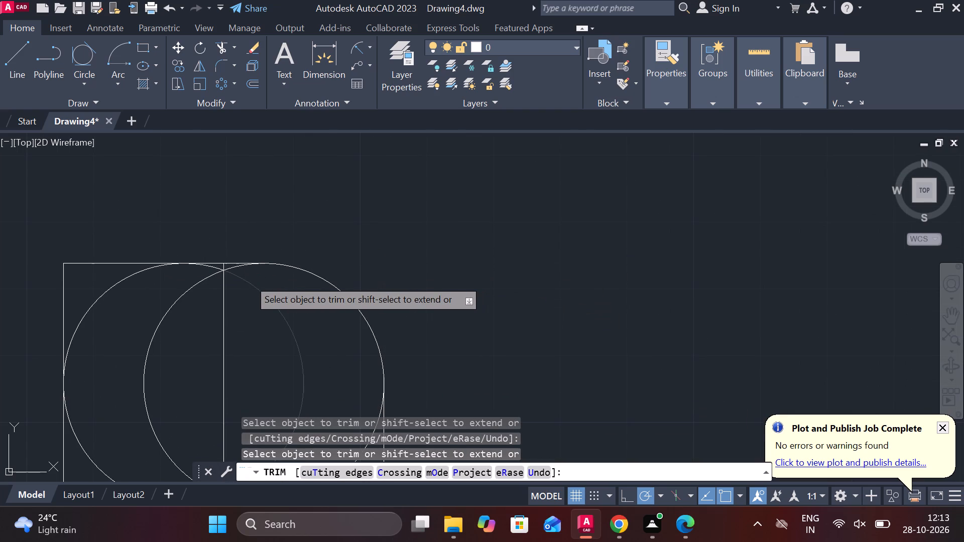
pyautogui.click(232, 272)
pyautogui.click(220, 275)
pyautogui.click(215, 268)
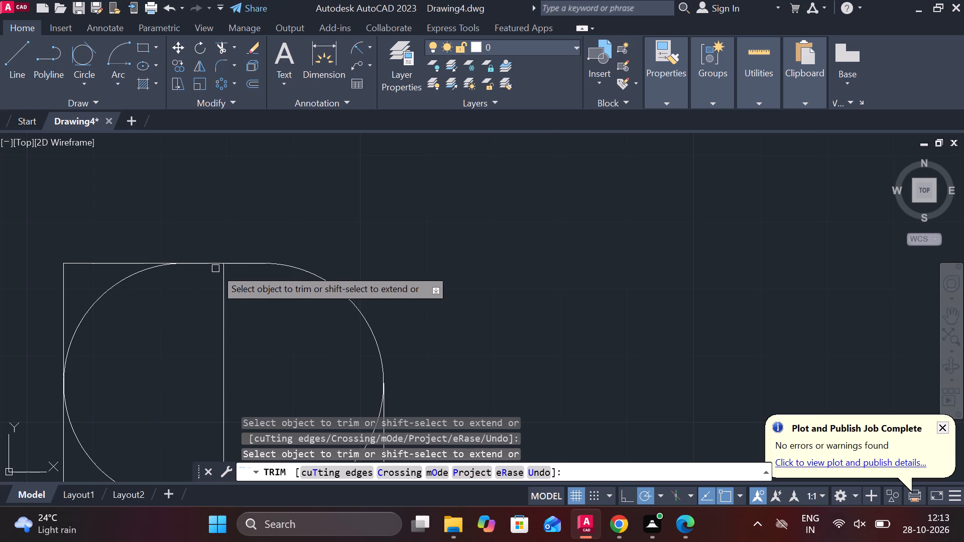
# Trim the rectangle's upper-left corner and both lower corners outside the circles' arcs.
pyautogui.click(109, 256)
pyautogui.moveTo(109, 256); pyautogui.dragTo(0, 287)
pyautogui.scroll(-1, 57, 277)
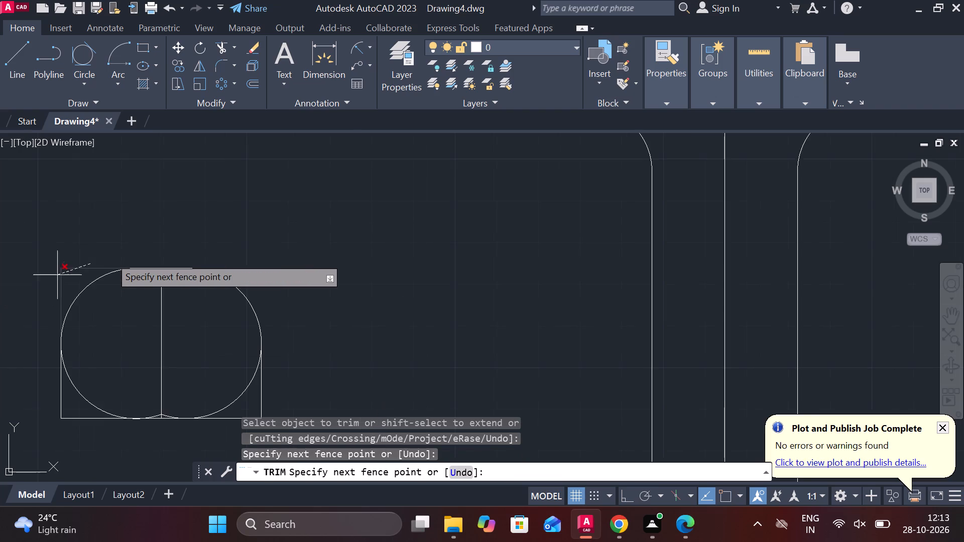
pyautogui.moveTo(62, 275); pyautogui.dragTo(86, 208, button='middle')
pyautogui.doubleClick(42, 264)
pyautogui.click(40, 304)
pyautogui.moveTo(45, 304); pyautogui.dragTo(78, 338)
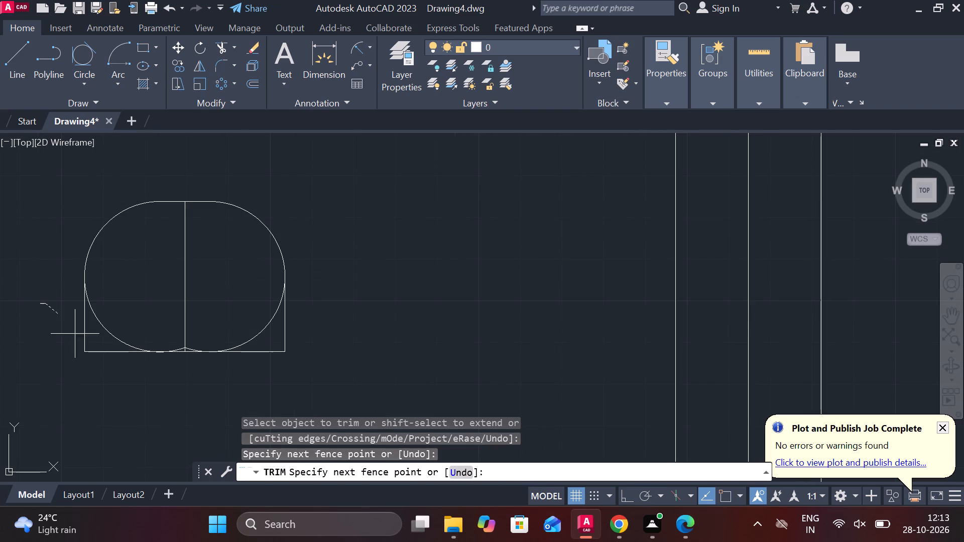
pyautogui.moveTo(78, 338); pyautogui.dragTo(96, 359)
pyautogui.click(141, 405)
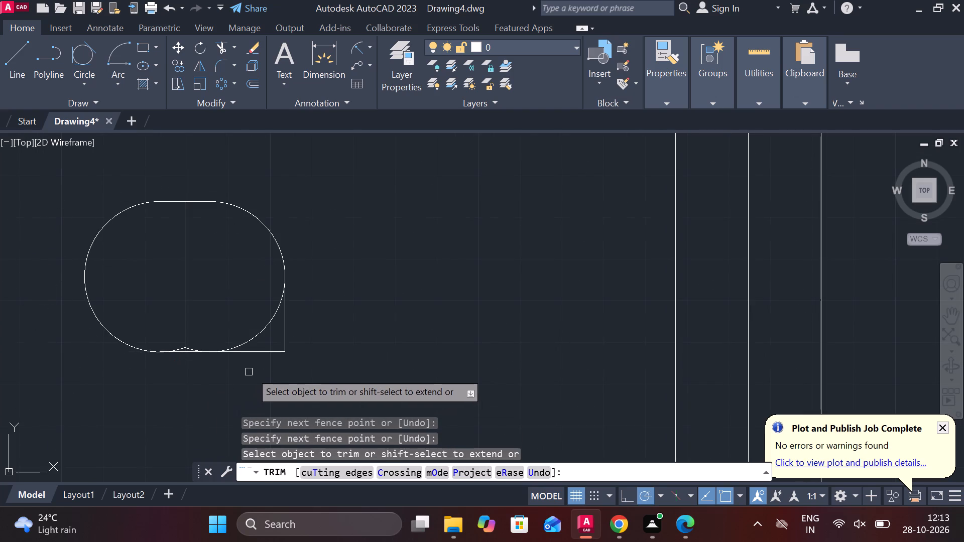
pyautogui.click(271, 349)
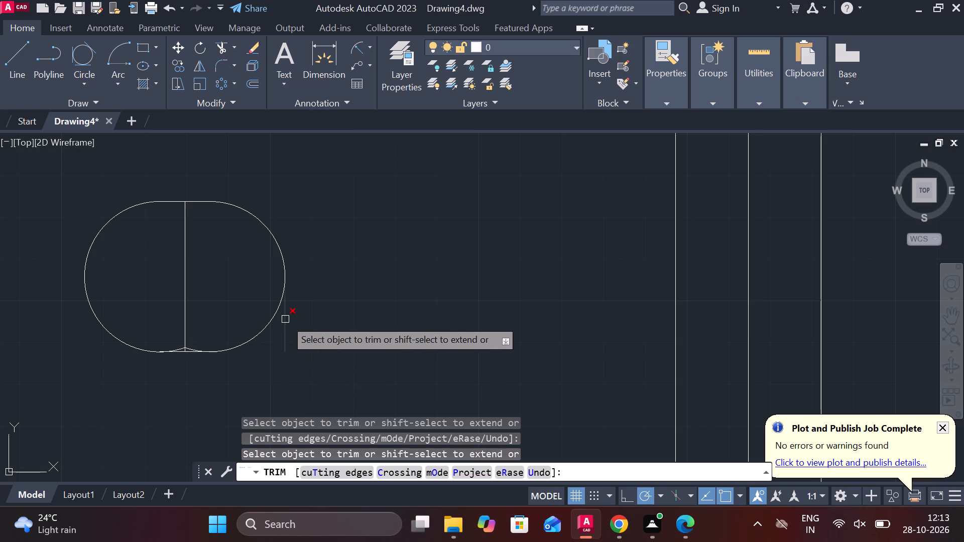
pyautogui.click(285, 319)
# Trim the two leftover arc pieces beside the centre line at the bottom of the rounded slot.
pyautogui.scroll(4, 126, 345)
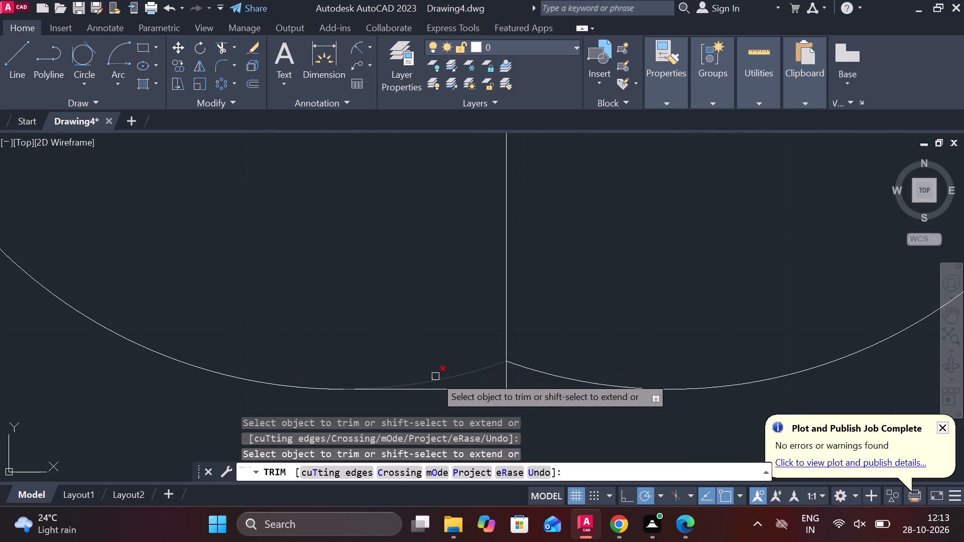
pyautogui.click(435, 376)
pyautogui.click(534, 373)
pyautogui.scroll(-4, 534, 373)
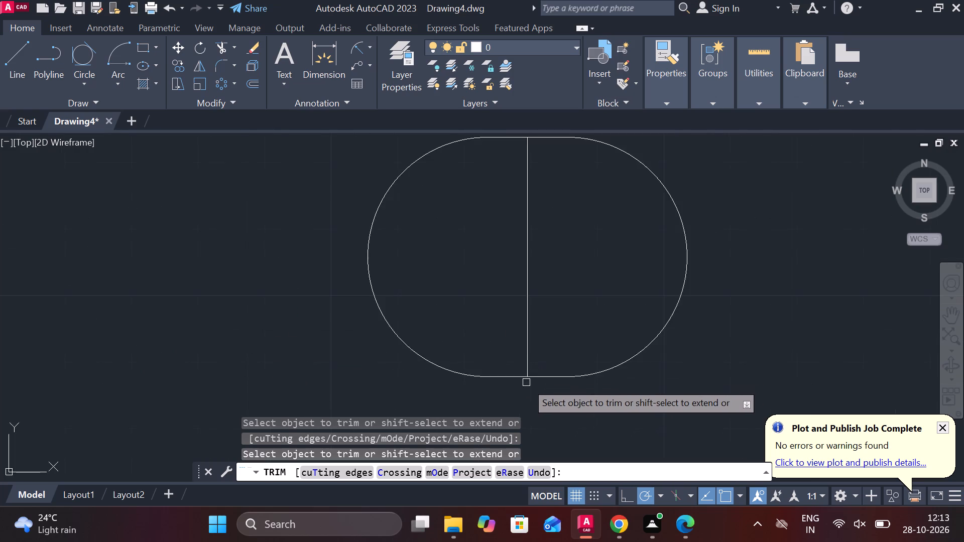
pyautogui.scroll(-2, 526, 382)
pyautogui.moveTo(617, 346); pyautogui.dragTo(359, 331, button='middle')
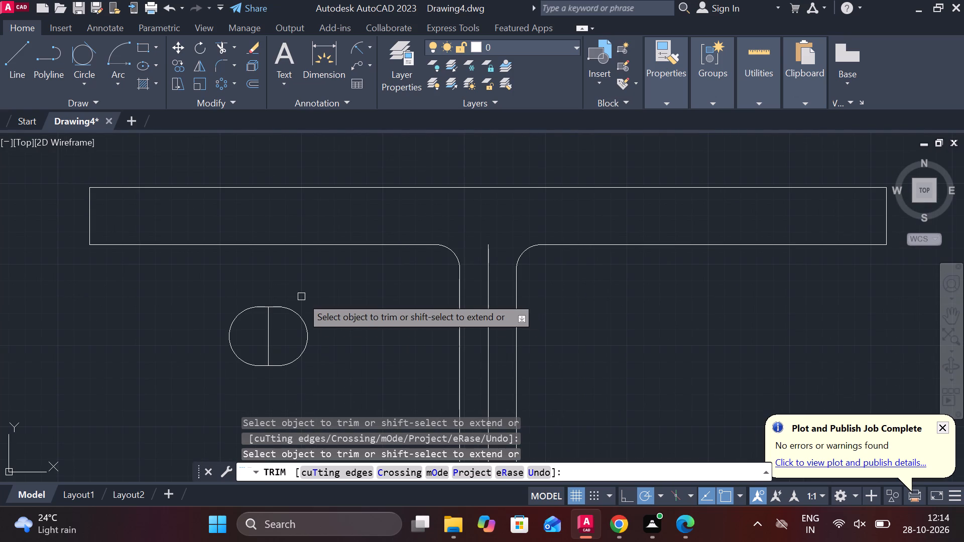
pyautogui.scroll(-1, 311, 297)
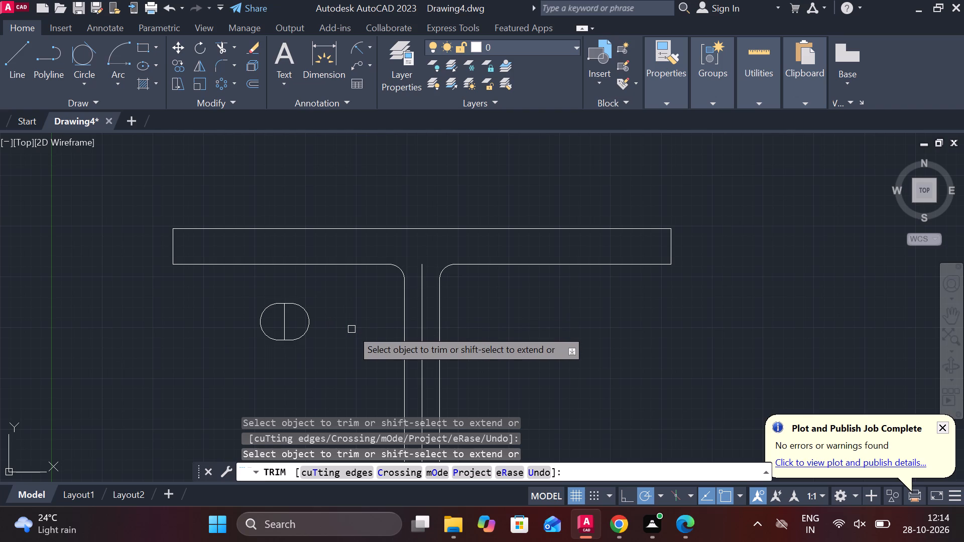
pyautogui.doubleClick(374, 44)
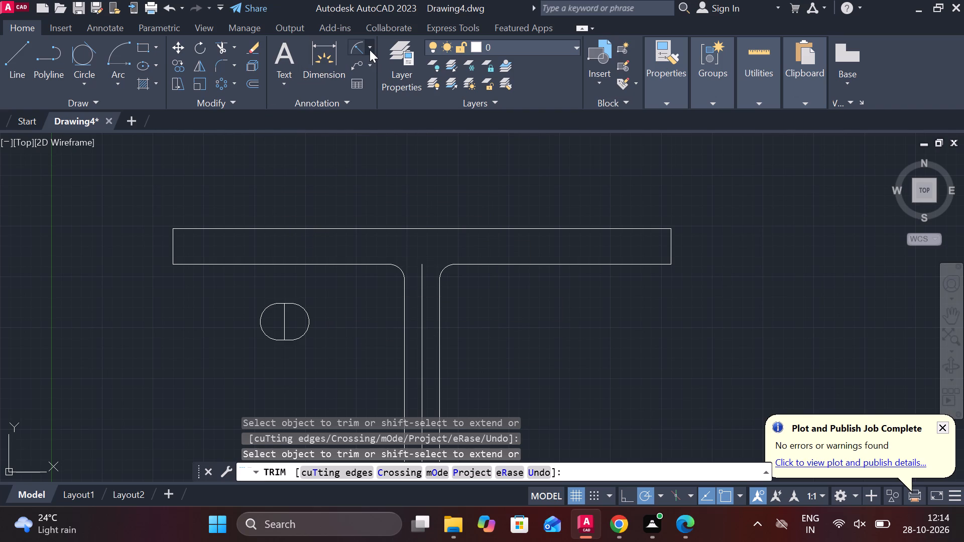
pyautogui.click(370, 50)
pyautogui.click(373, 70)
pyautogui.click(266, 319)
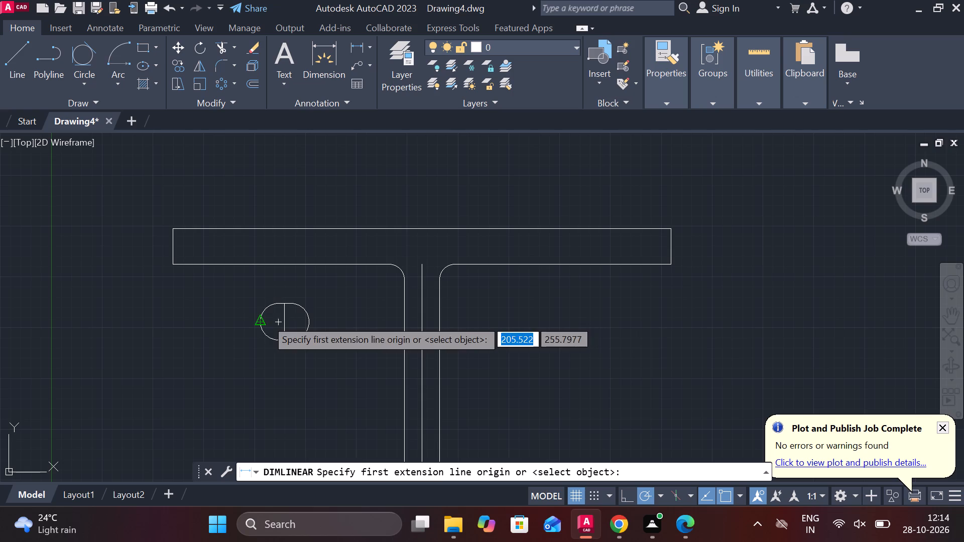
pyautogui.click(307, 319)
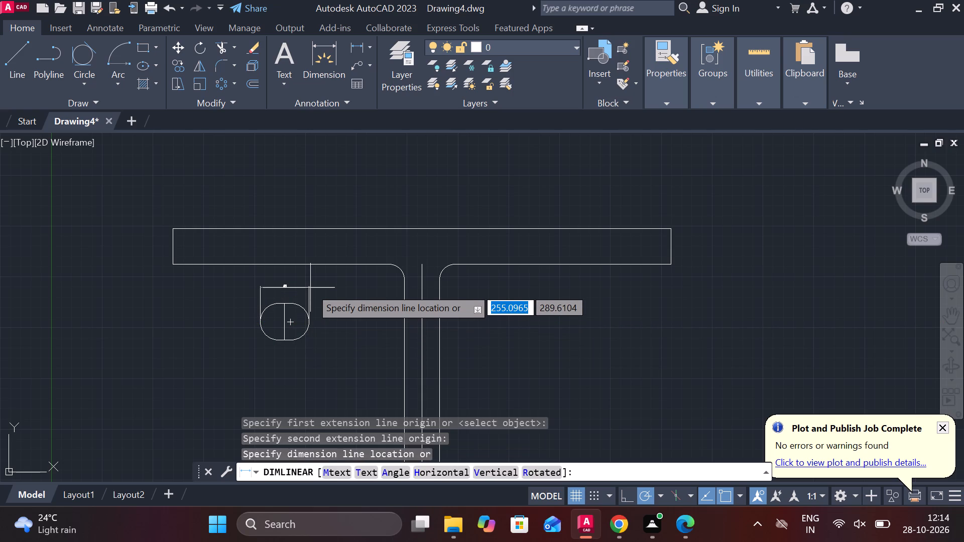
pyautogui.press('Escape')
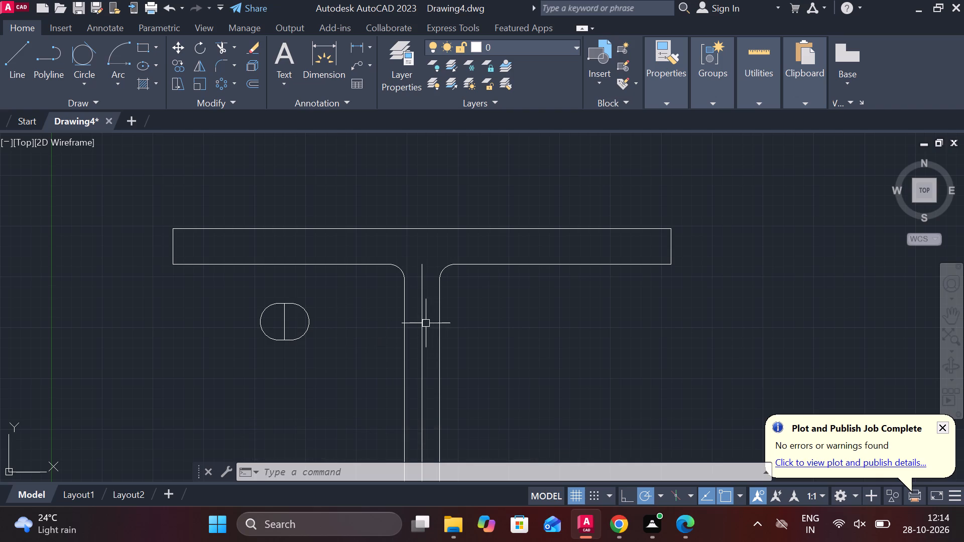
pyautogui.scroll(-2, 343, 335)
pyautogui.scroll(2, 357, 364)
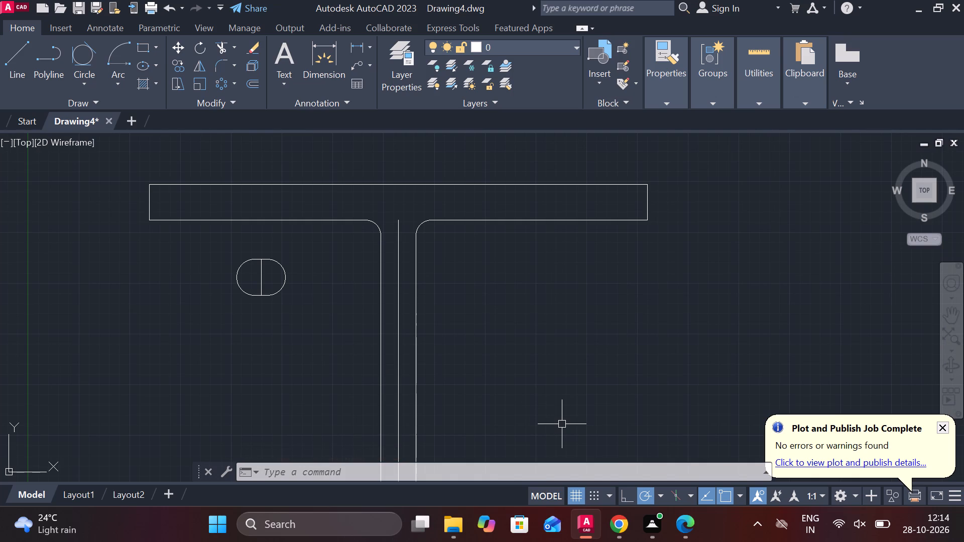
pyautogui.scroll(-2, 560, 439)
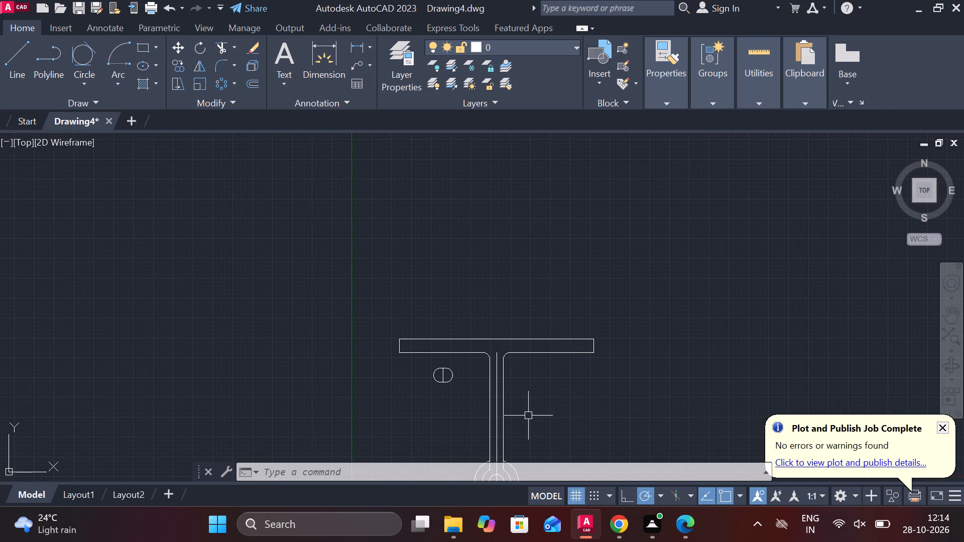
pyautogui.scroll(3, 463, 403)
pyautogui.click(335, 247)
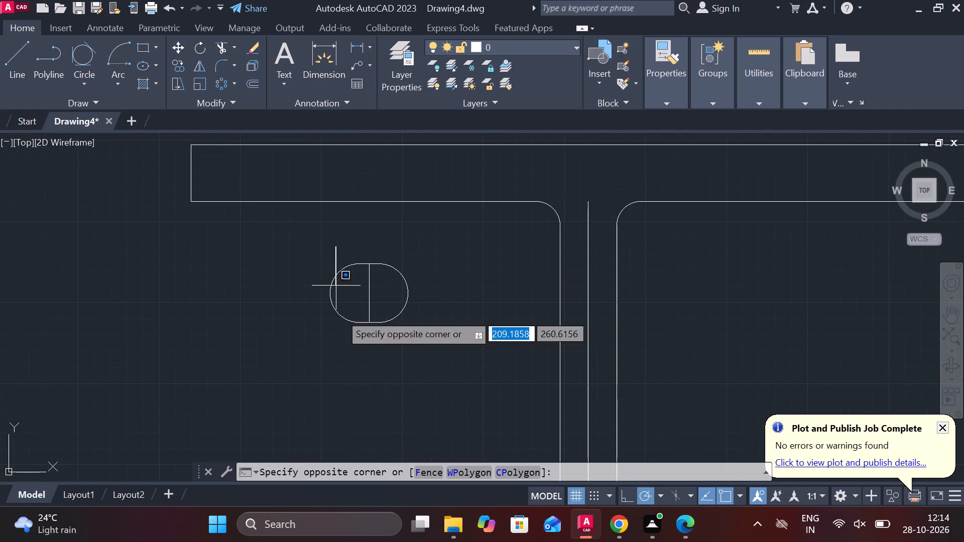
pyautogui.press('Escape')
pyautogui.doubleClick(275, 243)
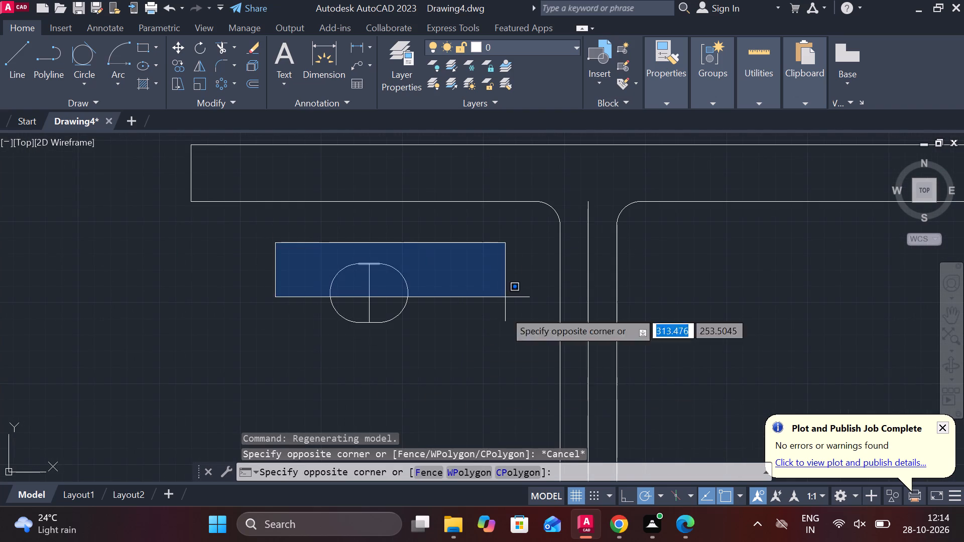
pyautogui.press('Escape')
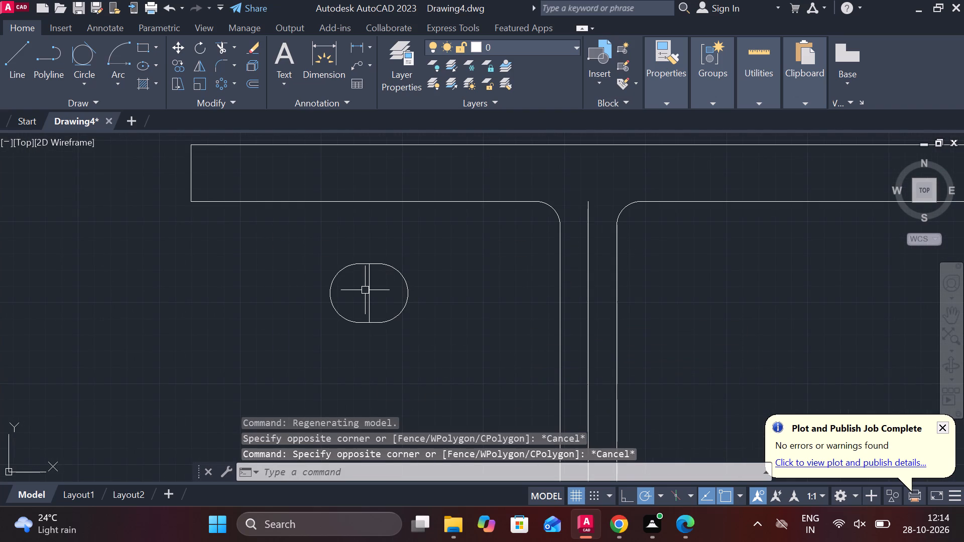
# Erase the vertical construction line inside the rounded slot.
pyautogui.click(367, 288)
pyautogui.write('E')
pyautogui.press('space')
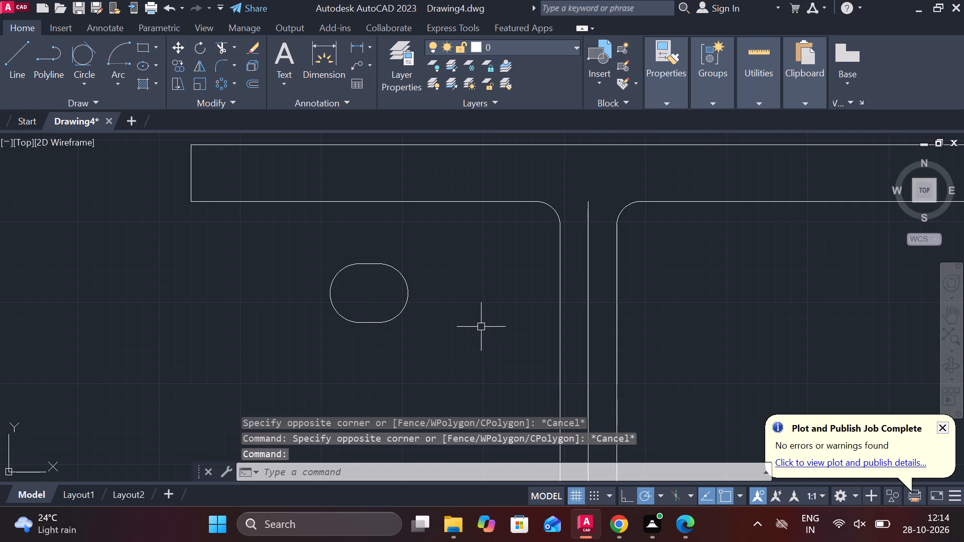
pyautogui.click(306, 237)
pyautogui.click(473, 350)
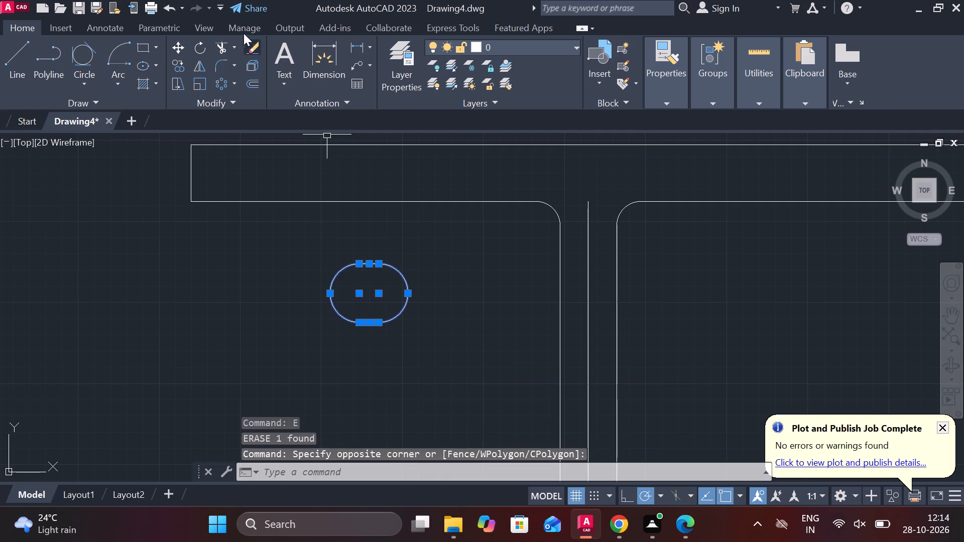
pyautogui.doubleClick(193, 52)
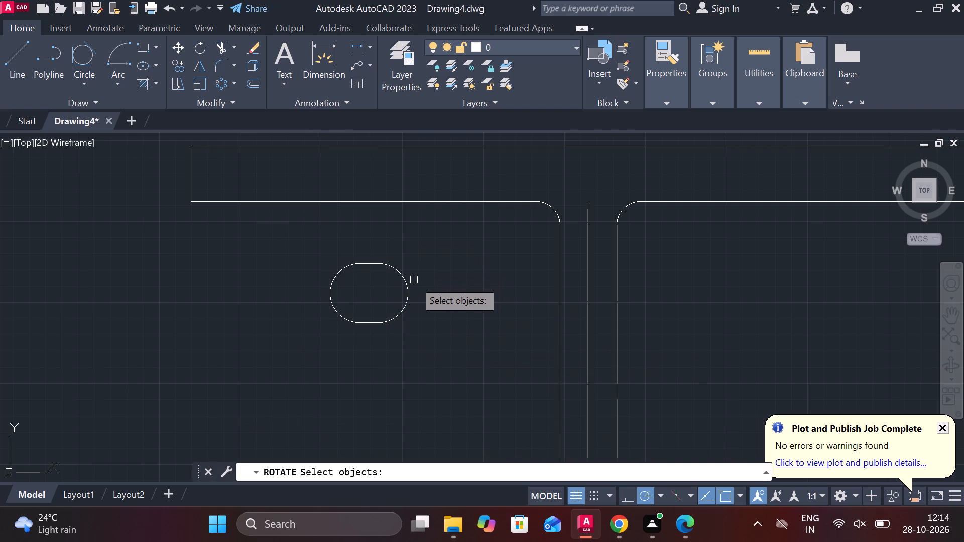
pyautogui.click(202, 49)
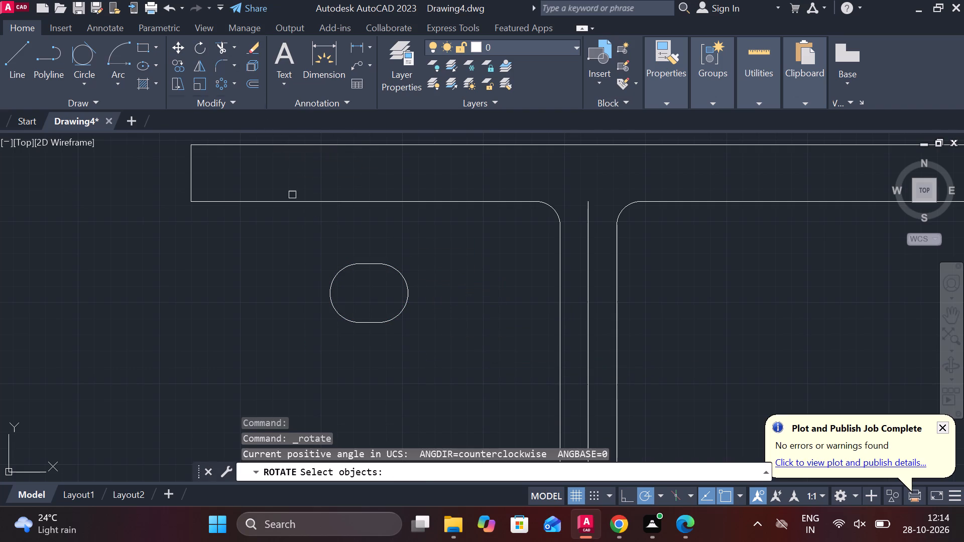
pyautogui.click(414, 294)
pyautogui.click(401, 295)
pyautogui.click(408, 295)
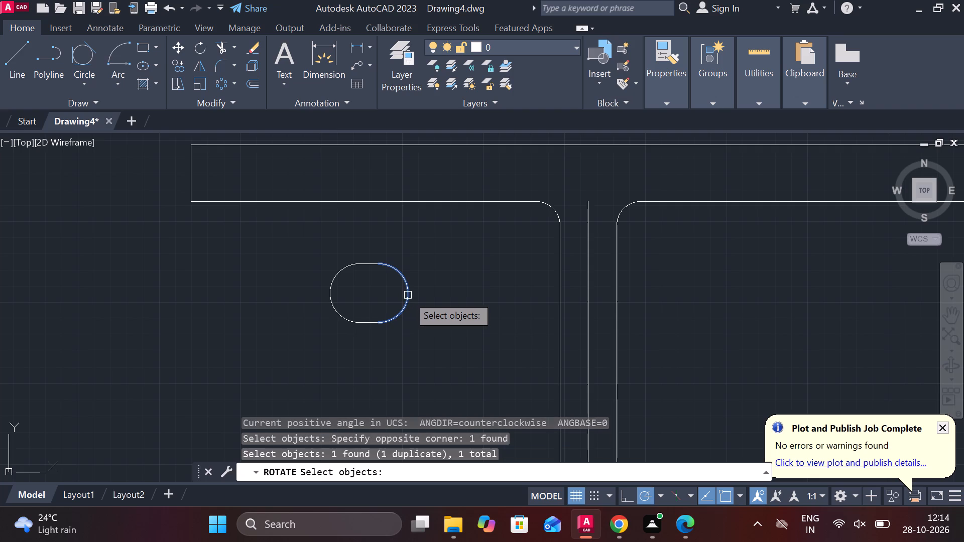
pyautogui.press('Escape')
# Join all the lines and arcs of the rounded slot into a single polyline.
pyautogui.click(420, 338)
pyautogui.moveTo(420, 338); pyautogui.dragTo(409, 326)
pyautogui.click(294, 236)
pyautogui.press('j')
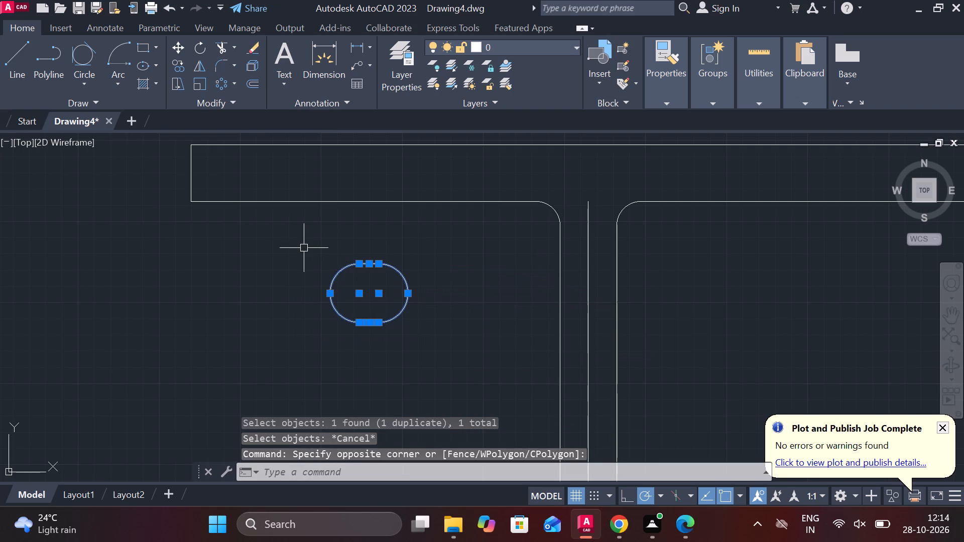
pyautogui.press('Return')
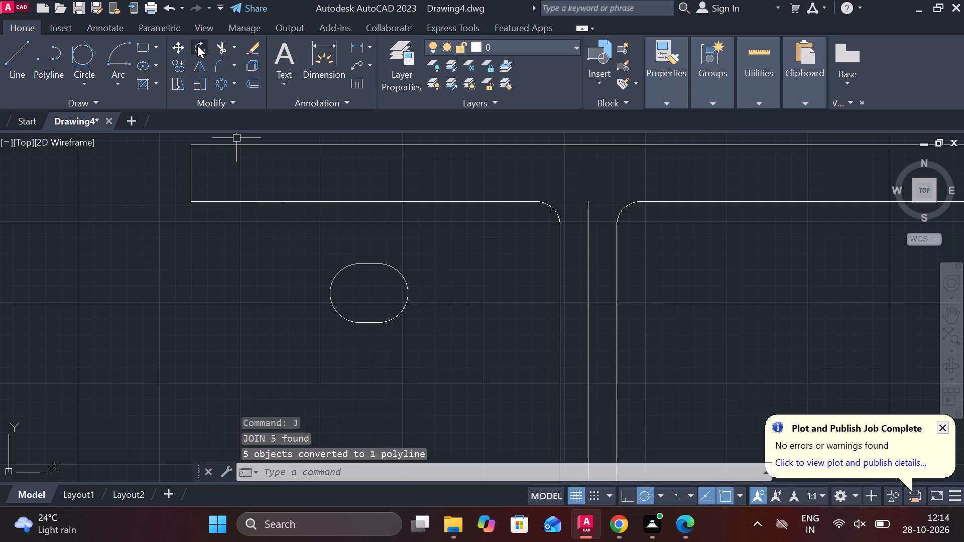
# Rotate the joined slot about a base point just right of it so that its long axis is vertical.
pyautogui.doubleClick(197, 45)
pyautogui.click(410, 293)
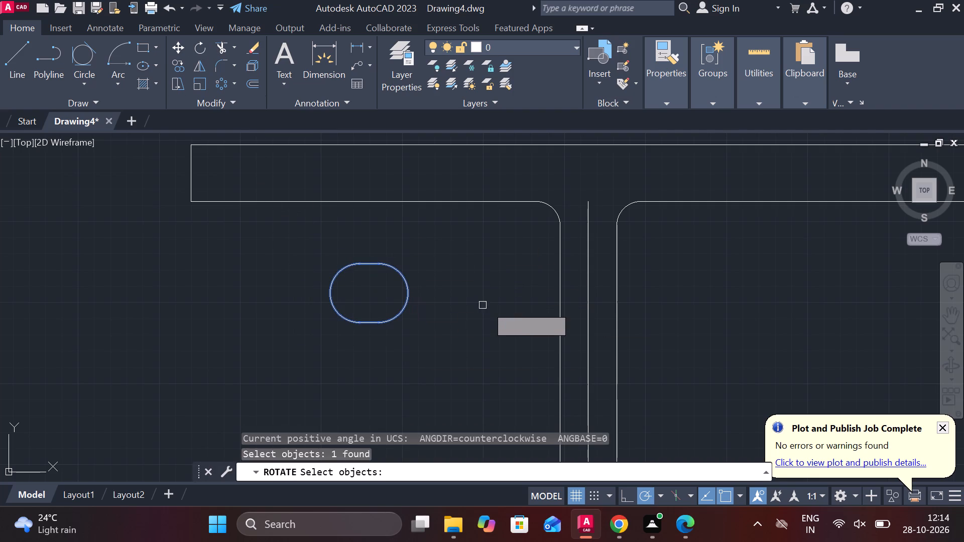
pyautogui.press('Return')
pyautogui.press('Return')
pyautogui.click(451, 290)
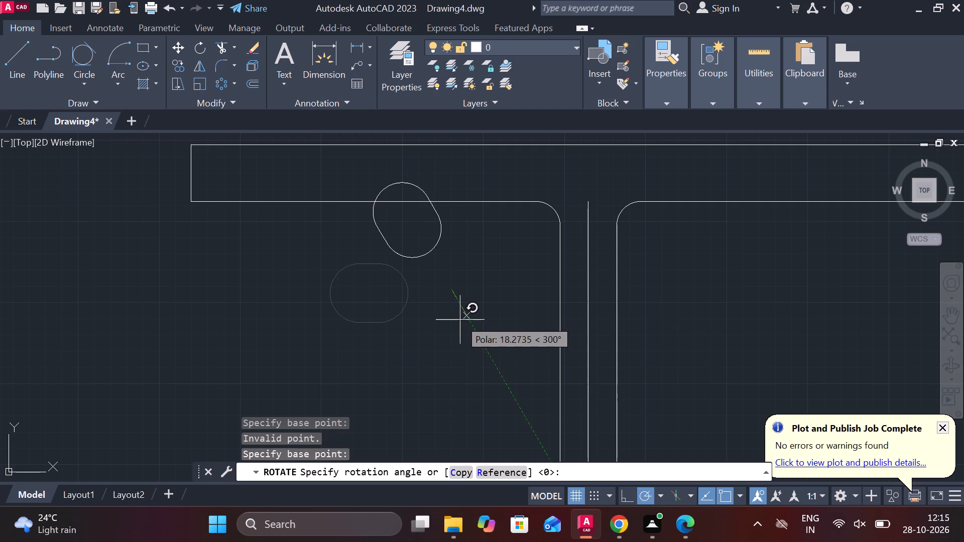
pyautogui.click(461, 344)
pyautogui.press('Escape')
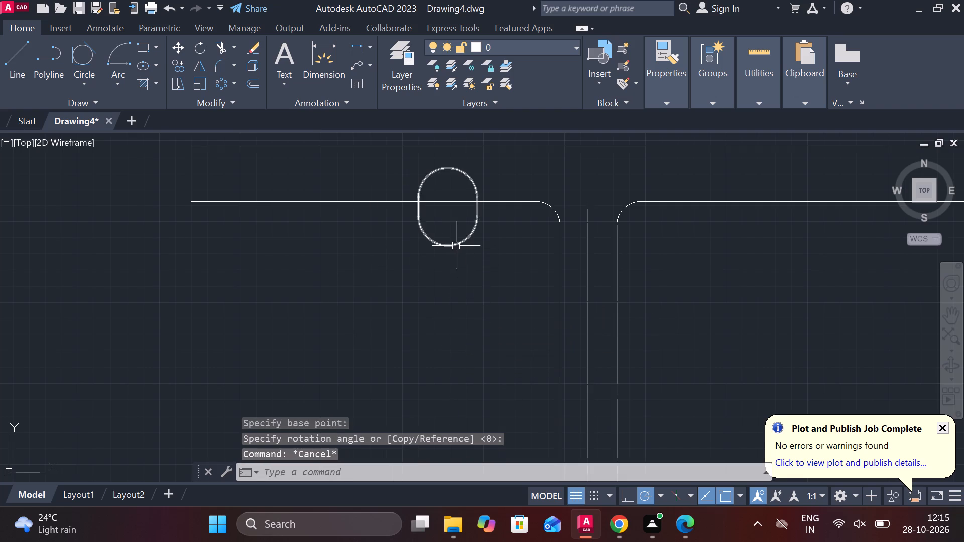
# Move the vertical slot from its own centre to the shared centre of the circles at the stem's lower end.
pyautogui.click(456, 246)
pyautogui.press('m')
pyautogui.press('Return')
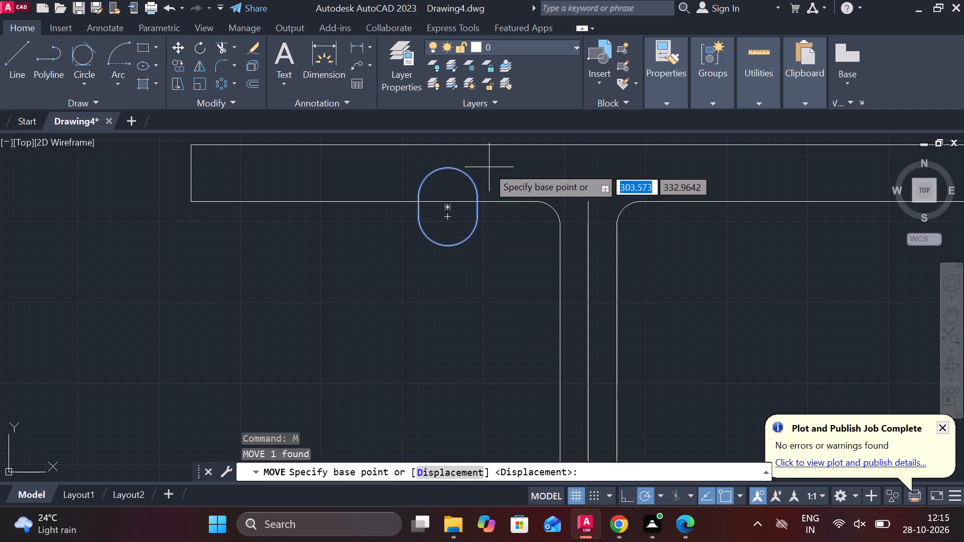
pyautogui.click(447, 205)
pyautogui.scroll(-2, 526, 339)
pyautogui.moveTo(559, 361); pyautogui.dragTo(529, 213, button='middle')
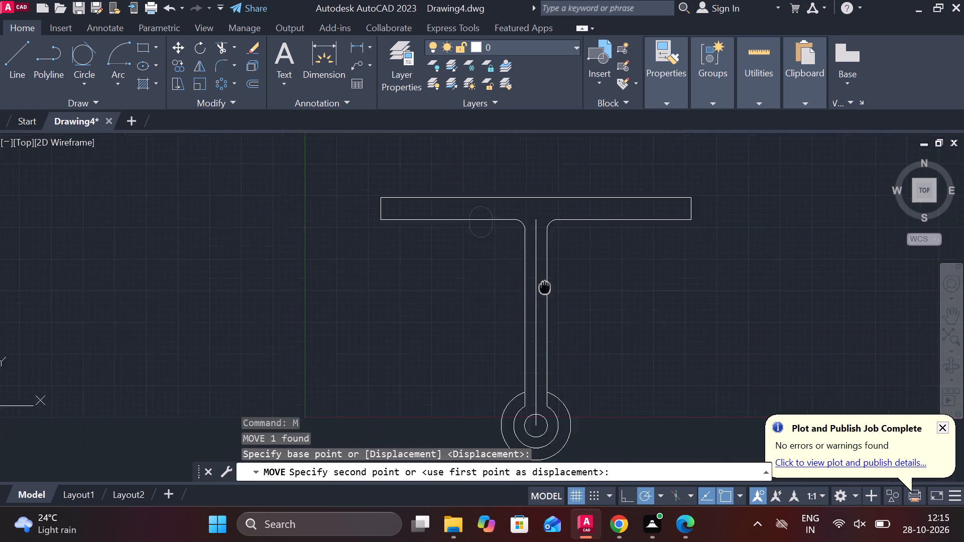
pyautogui.scroll(4, 530, 349)
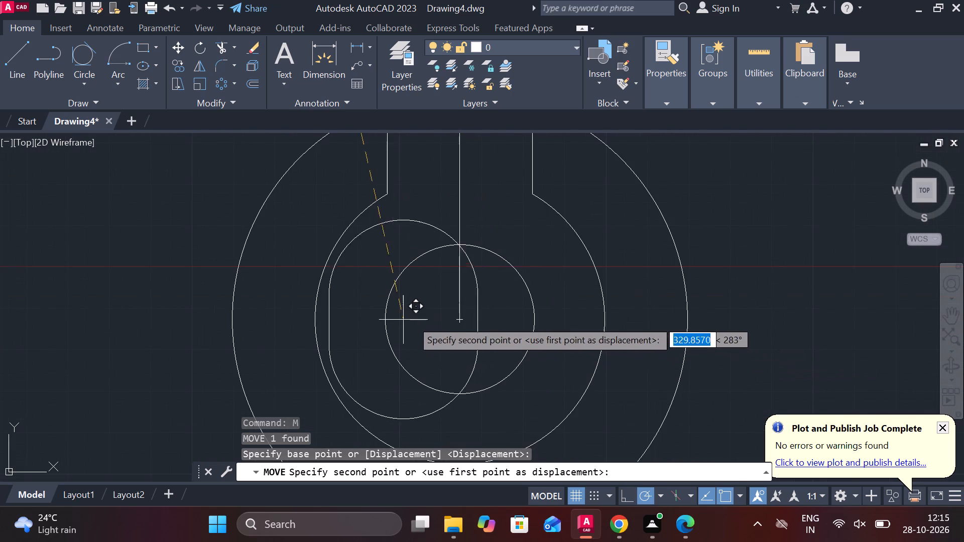
pyautogui.click(459, 320)
# Erase the innermost circle overlapping the moved slot.
pyautogui.click(510, 262)
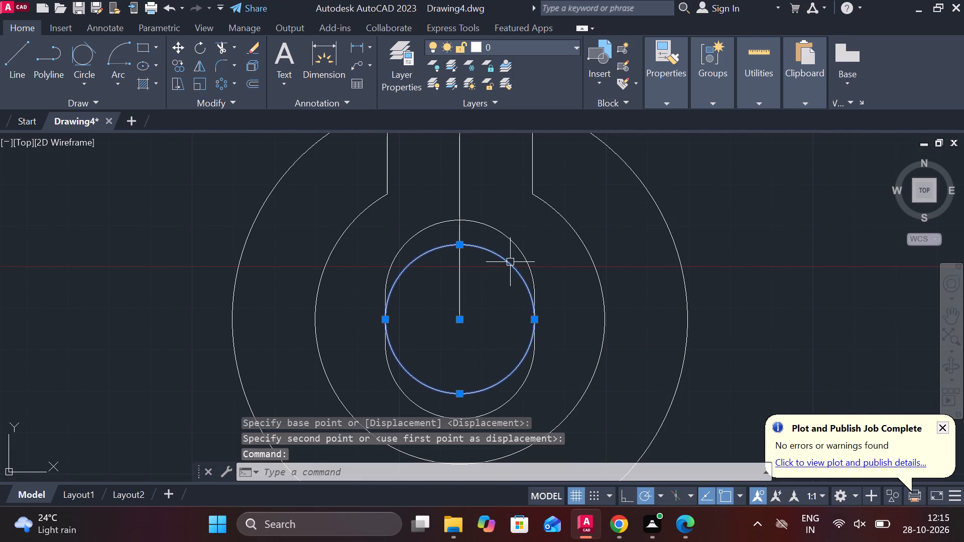
pyautogui.write('E')
pyautogui.press('space')
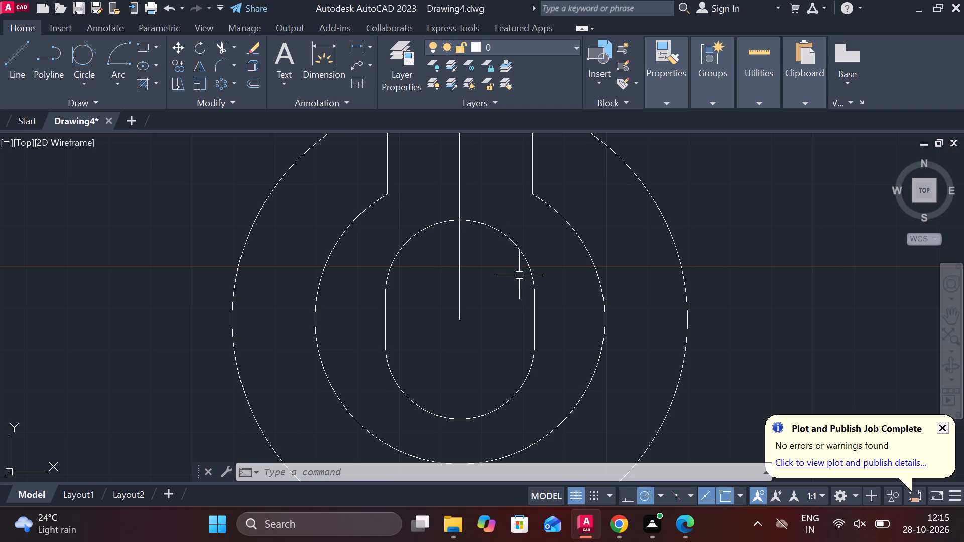
# Erase the outermost arc around the stem's lower end.
pyautogui.scroll(-2, 659, 334)
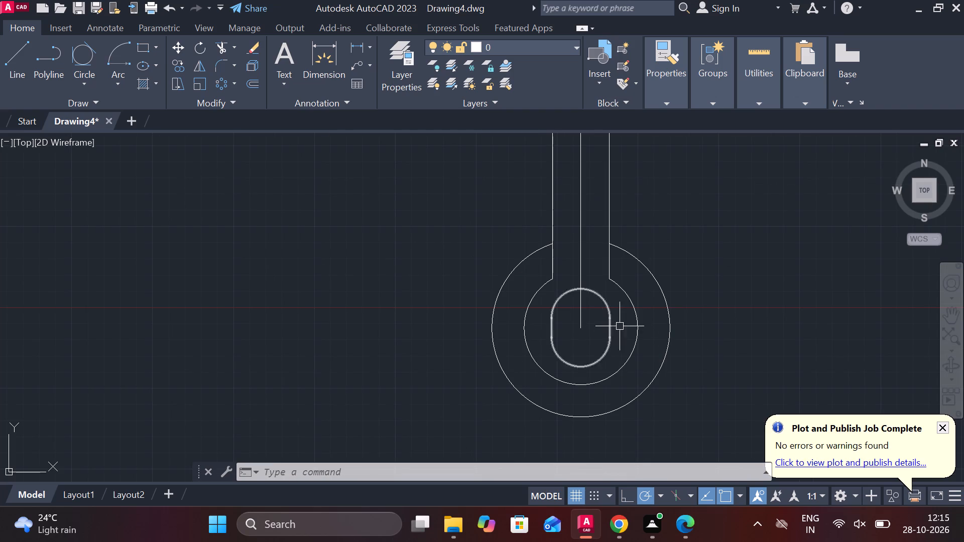
pyautogui.scroll(-3, 627, 322)
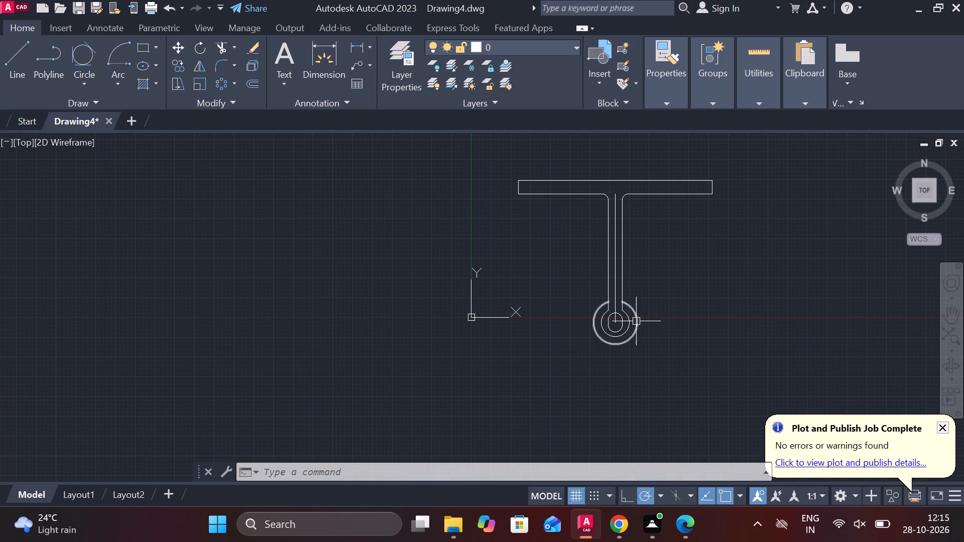
pyautogui.scroll(3, 637, 322)
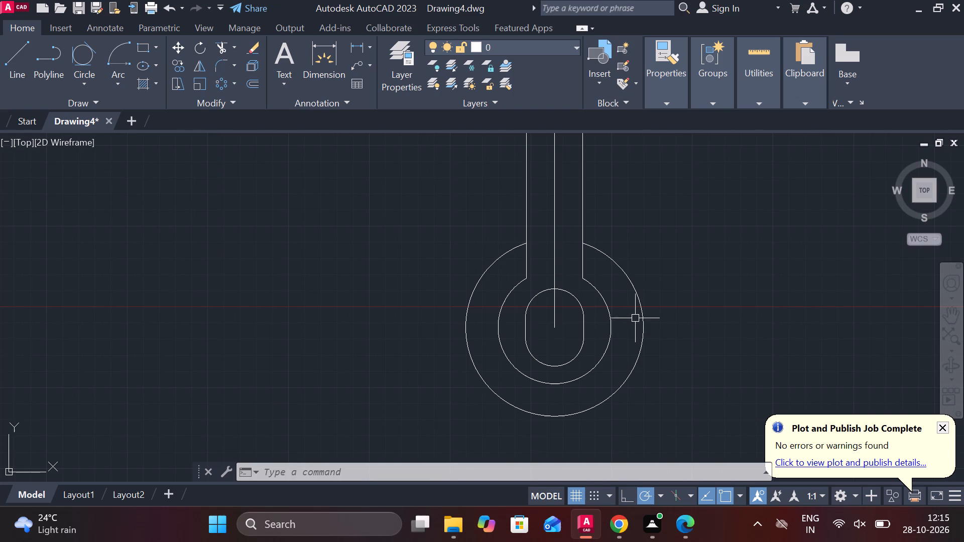
pyautogui.click(642, 306)
pyautogui.write('E')
pyautogui.press('space')
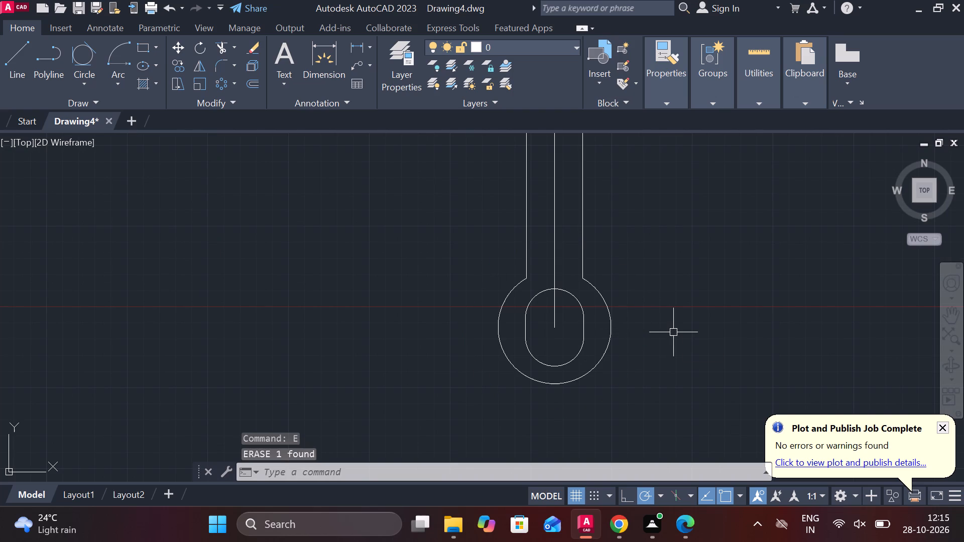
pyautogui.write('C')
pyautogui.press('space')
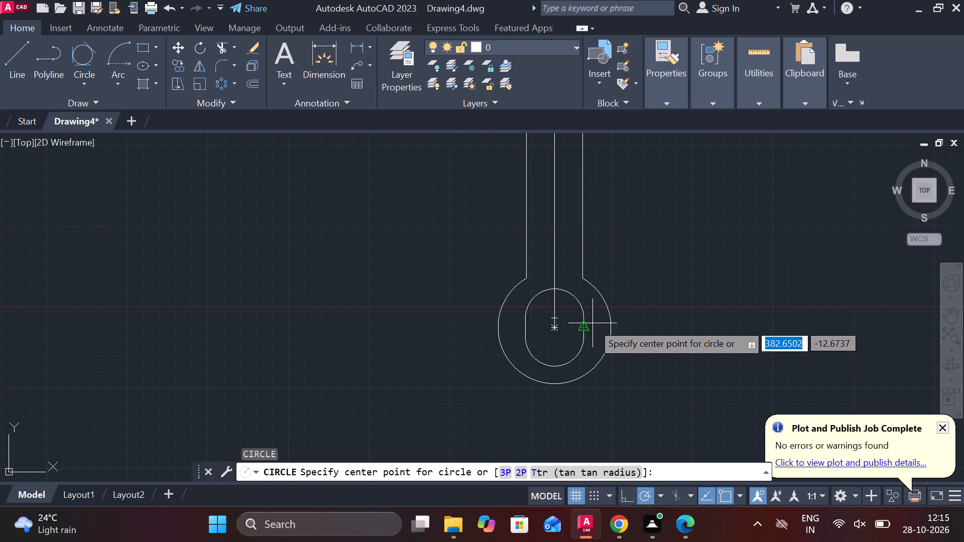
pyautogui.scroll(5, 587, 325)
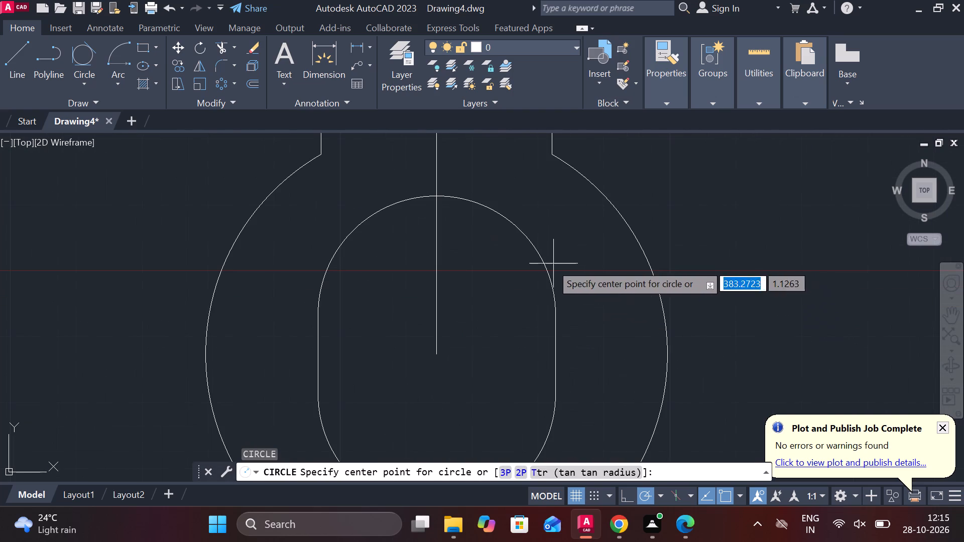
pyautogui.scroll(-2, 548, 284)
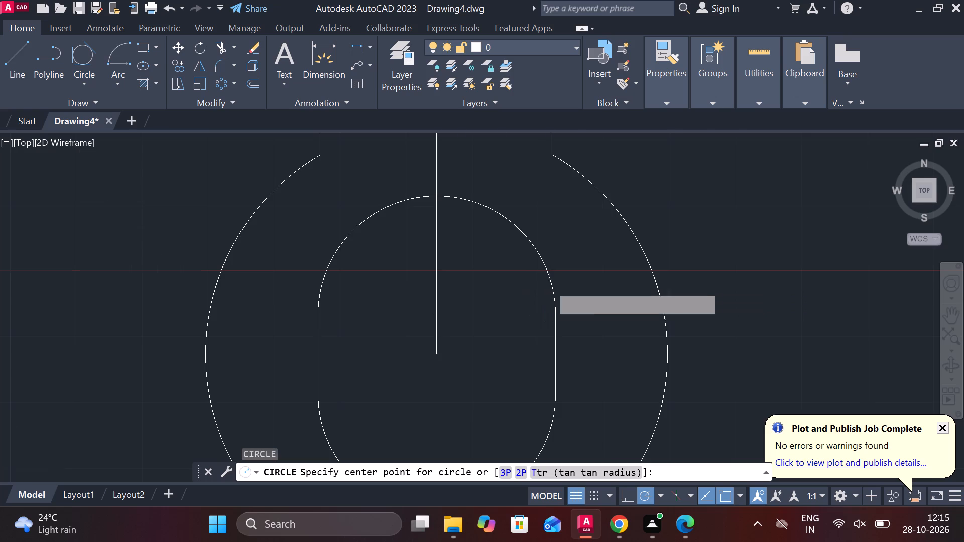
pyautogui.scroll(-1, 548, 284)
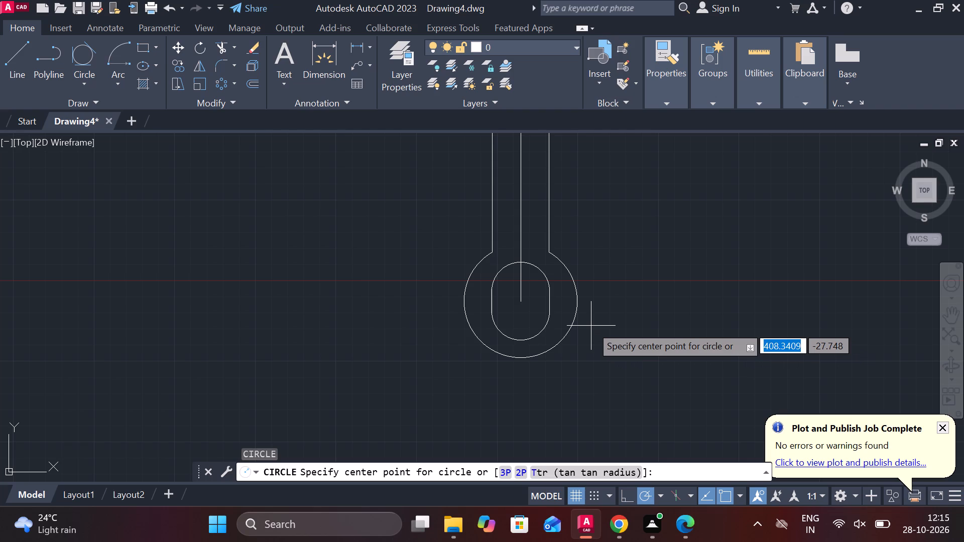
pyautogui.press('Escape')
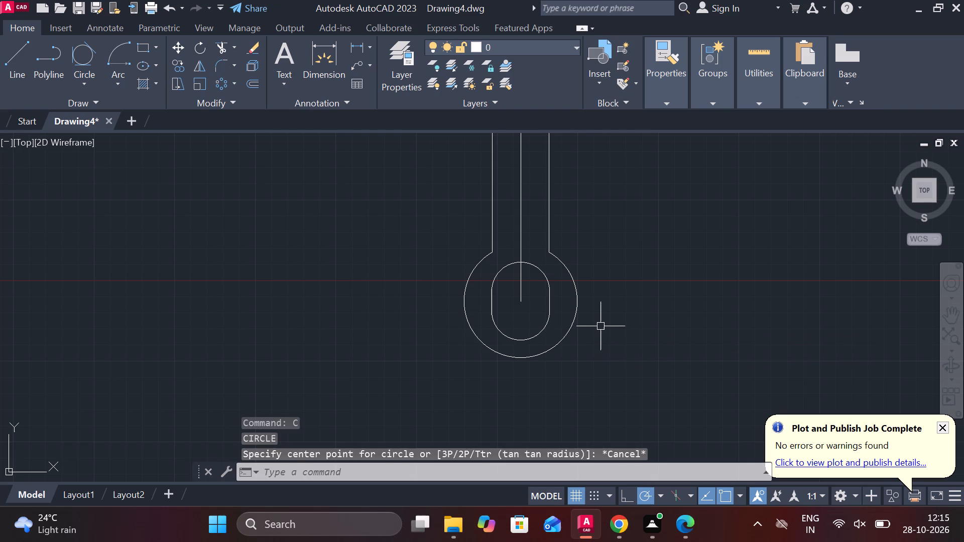
# Draw a horizontal line about 82 units long from the slot's centre to the right, past the surrounding arc.
pyautogui.scroll(-2, 572, 286)
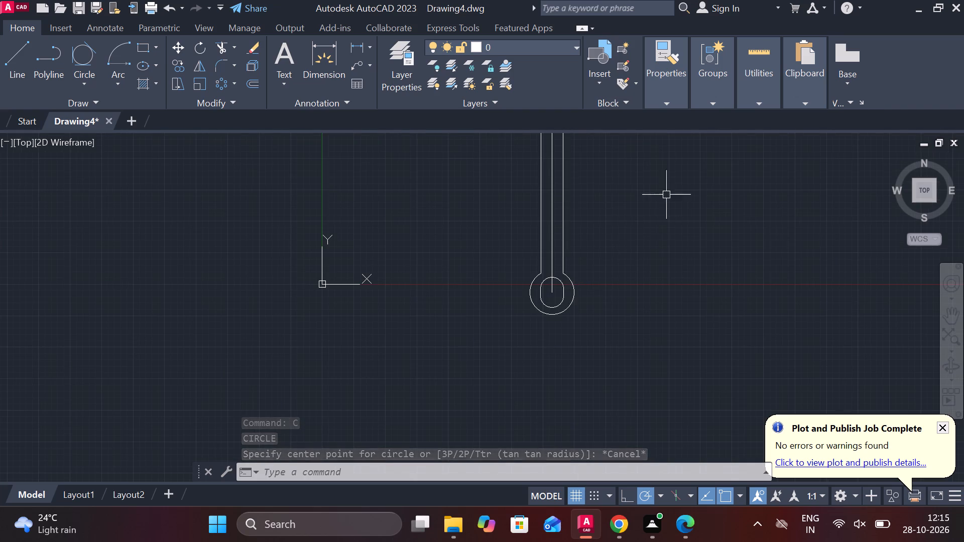
pyautogui.scroll(2, 631, 259)
pyautogui.press('l')
pyautogui.press('Return')
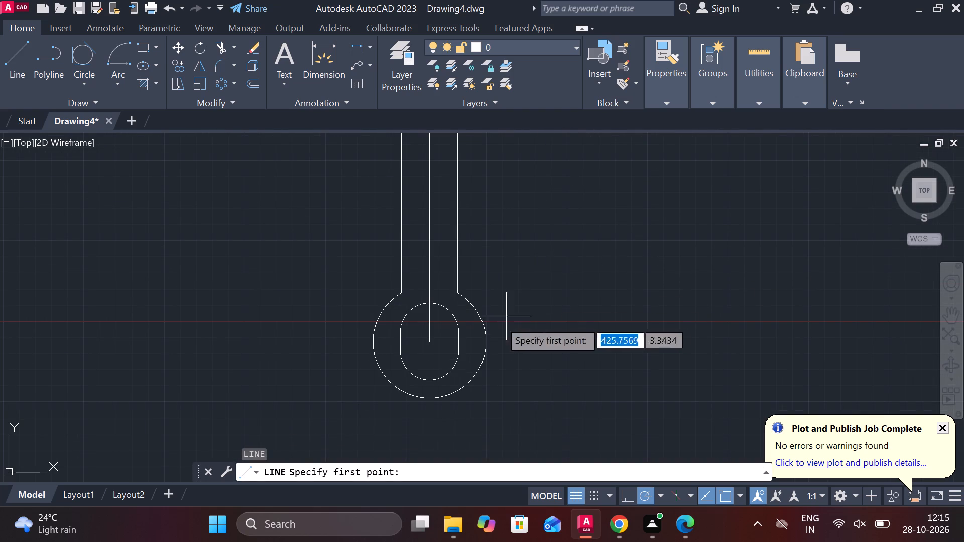
pyautogui.click(432, 341)
pyautogui.click(561, 337)
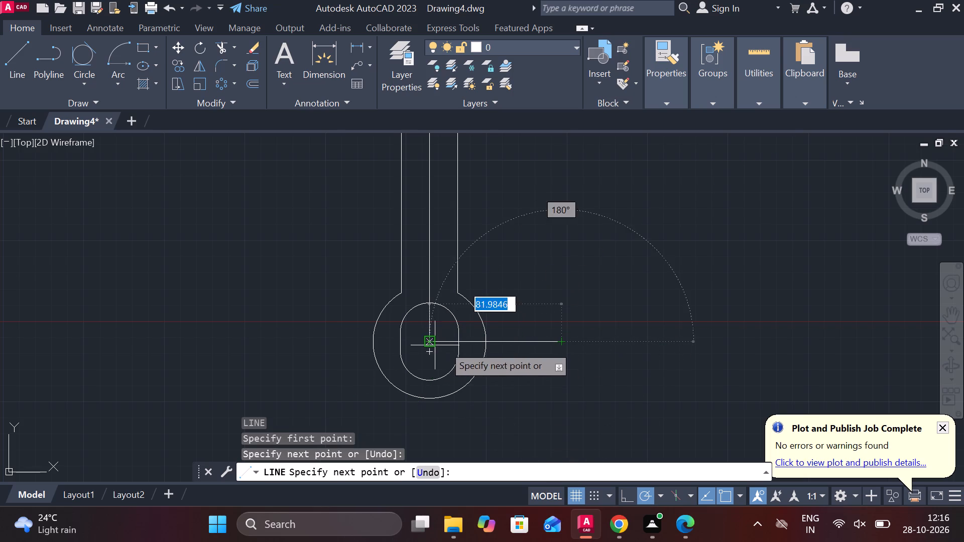
pyautogui.press('Escape')
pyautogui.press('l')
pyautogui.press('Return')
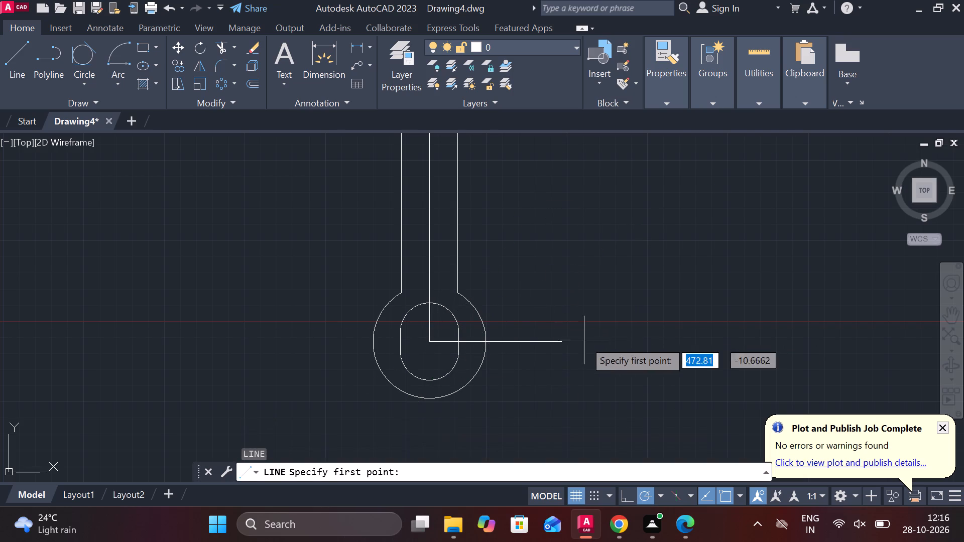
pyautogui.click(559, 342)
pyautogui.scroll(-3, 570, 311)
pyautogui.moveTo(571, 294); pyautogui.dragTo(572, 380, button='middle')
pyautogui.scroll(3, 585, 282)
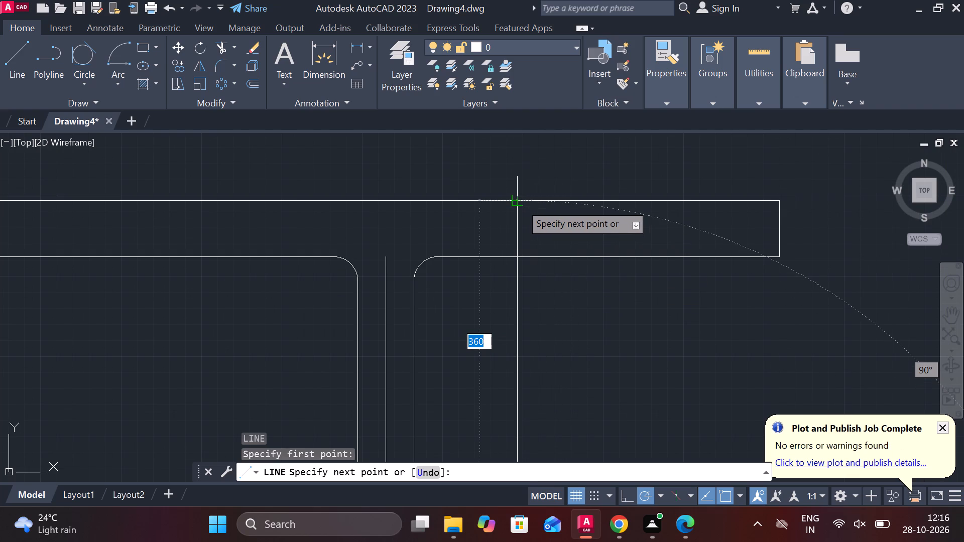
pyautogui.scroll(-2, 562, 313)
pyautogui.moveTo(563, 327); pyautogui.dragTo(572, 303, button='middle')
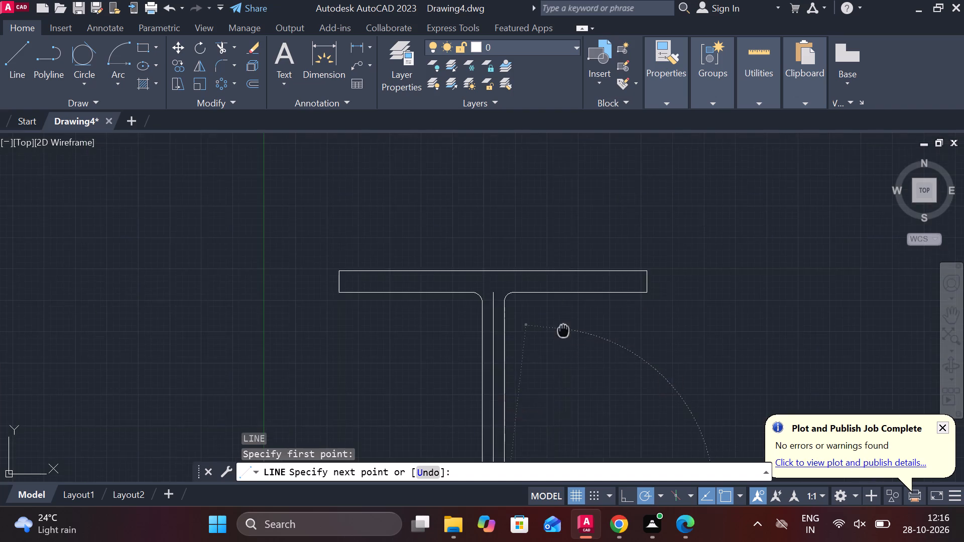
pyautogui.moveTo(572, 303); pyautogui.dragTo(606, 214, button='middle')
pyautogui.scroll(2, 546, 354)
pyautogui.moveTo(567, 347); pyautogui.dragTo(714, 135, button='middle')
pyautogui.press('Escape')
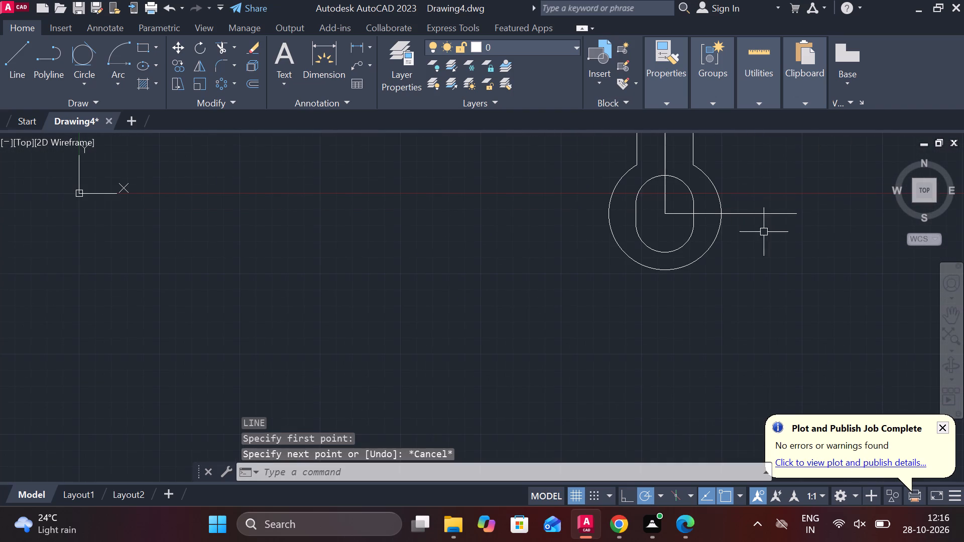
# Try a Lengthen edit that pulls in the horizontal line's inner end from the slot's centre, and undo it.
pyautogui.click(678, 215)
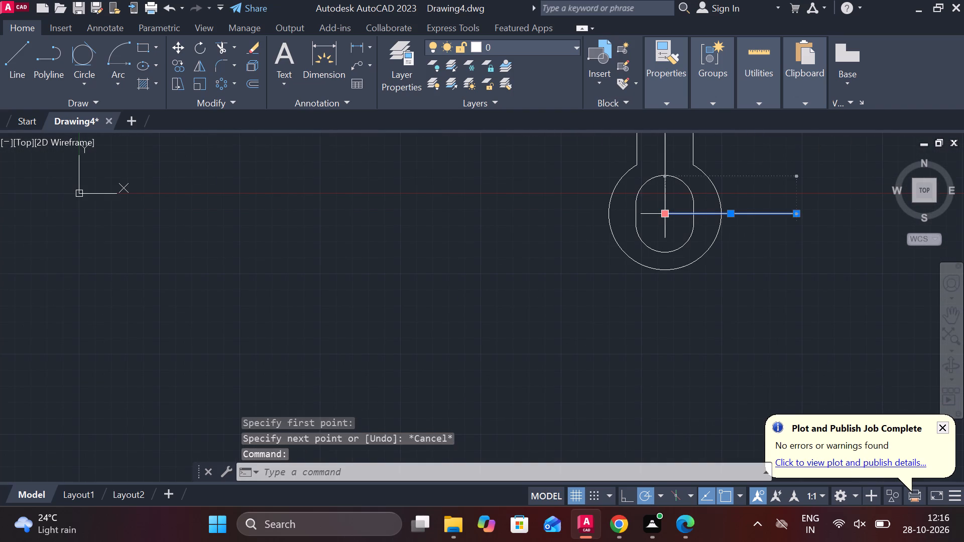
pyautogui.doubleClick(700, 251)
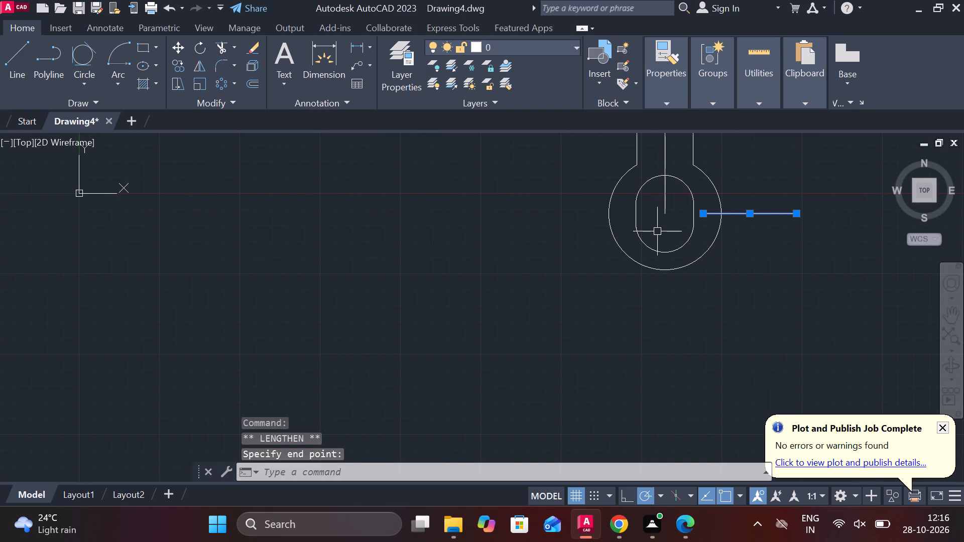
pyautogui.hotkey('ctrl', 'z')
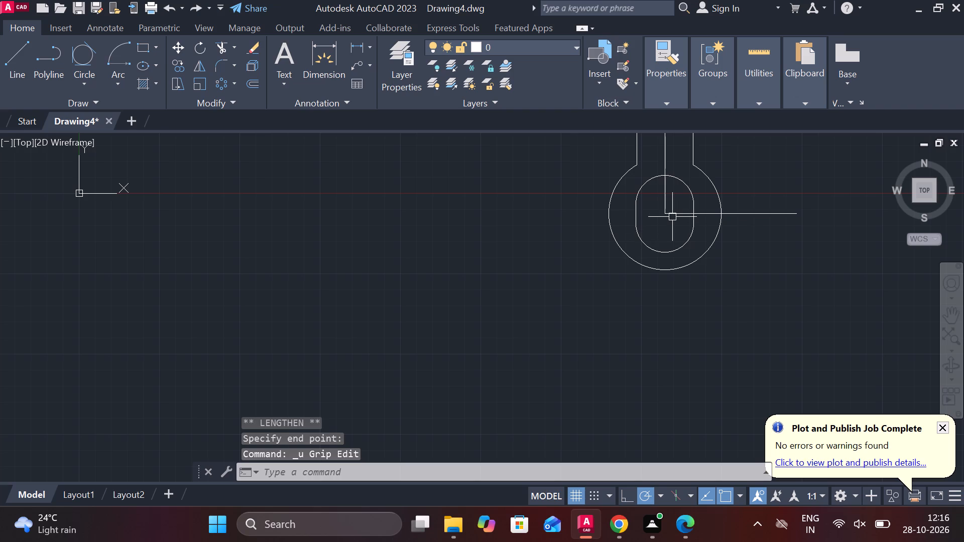
# Lengthen the horizontal line from its inner end at the slot's centre leftward, well past the far side of the surrounding arc.
pyautogui.click(671, 216)
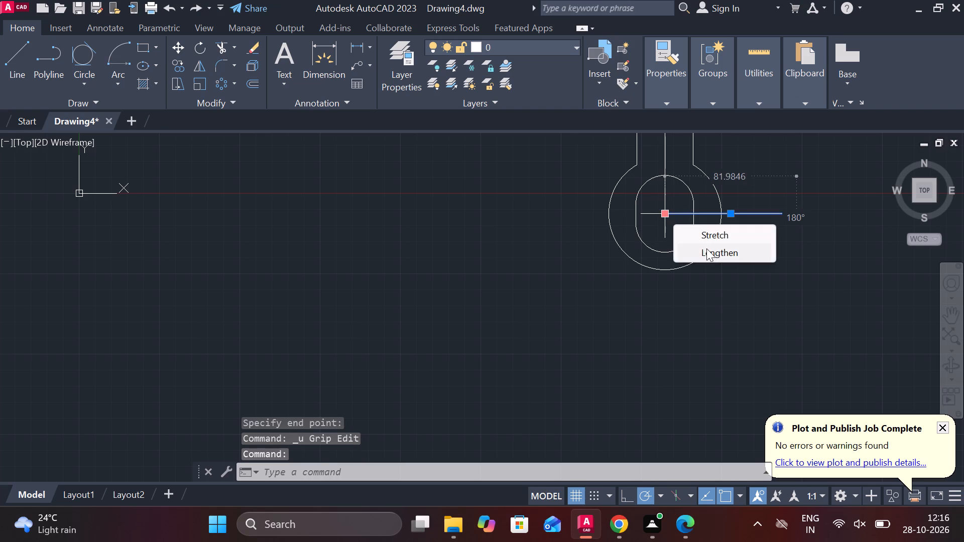
pyautogui.click(706, 248)
pyautogui.click(366, 230)
pyautogui.press('Escape')
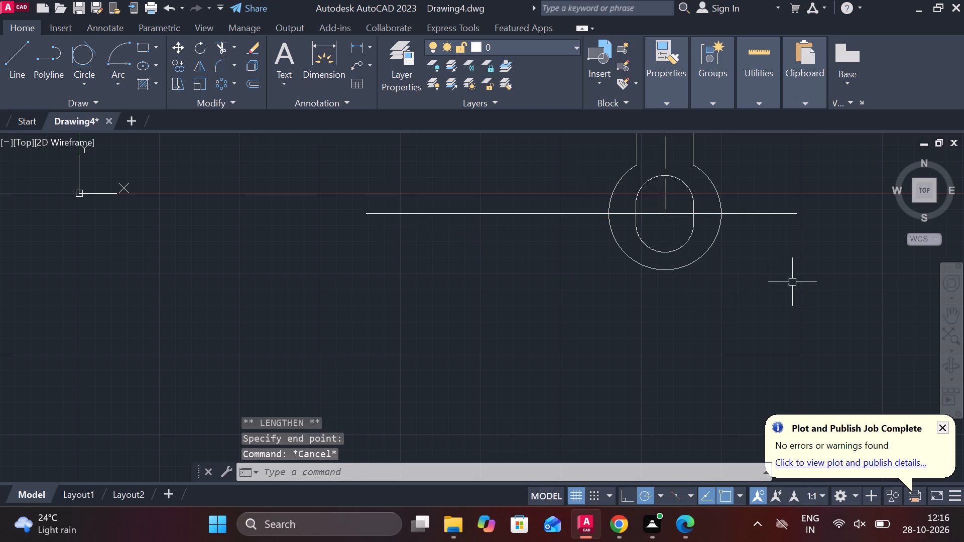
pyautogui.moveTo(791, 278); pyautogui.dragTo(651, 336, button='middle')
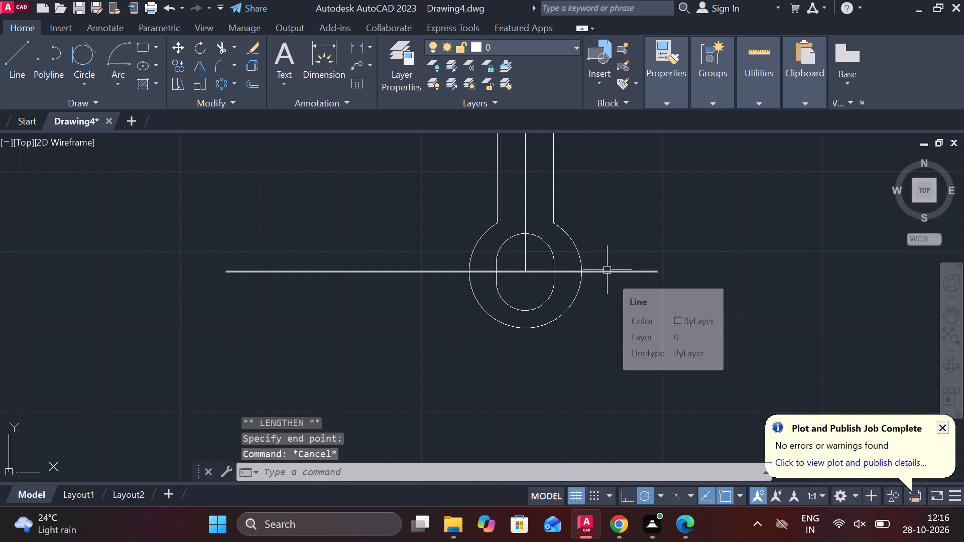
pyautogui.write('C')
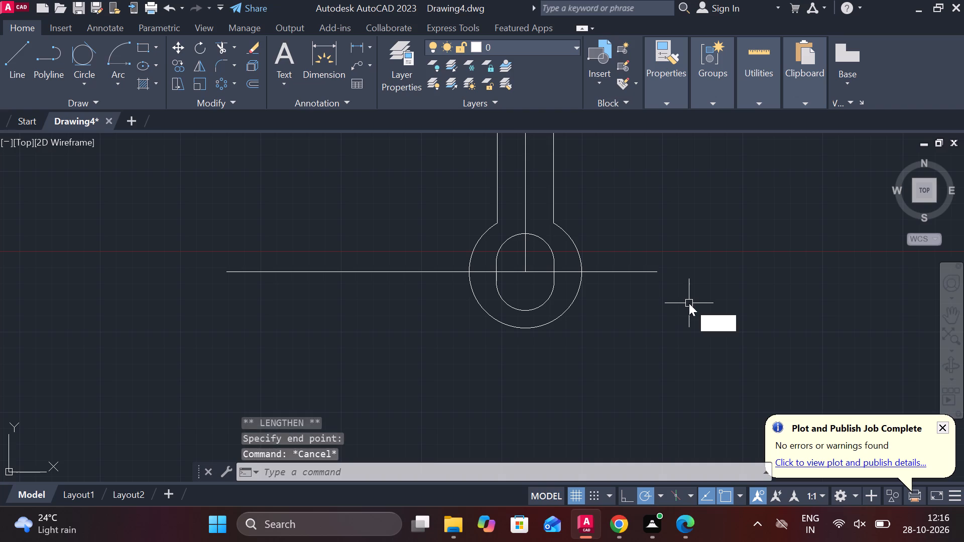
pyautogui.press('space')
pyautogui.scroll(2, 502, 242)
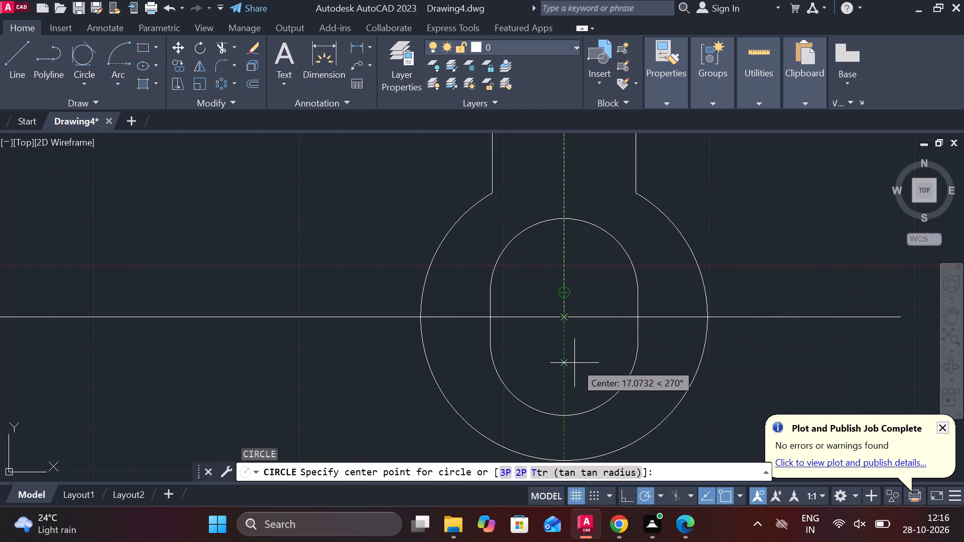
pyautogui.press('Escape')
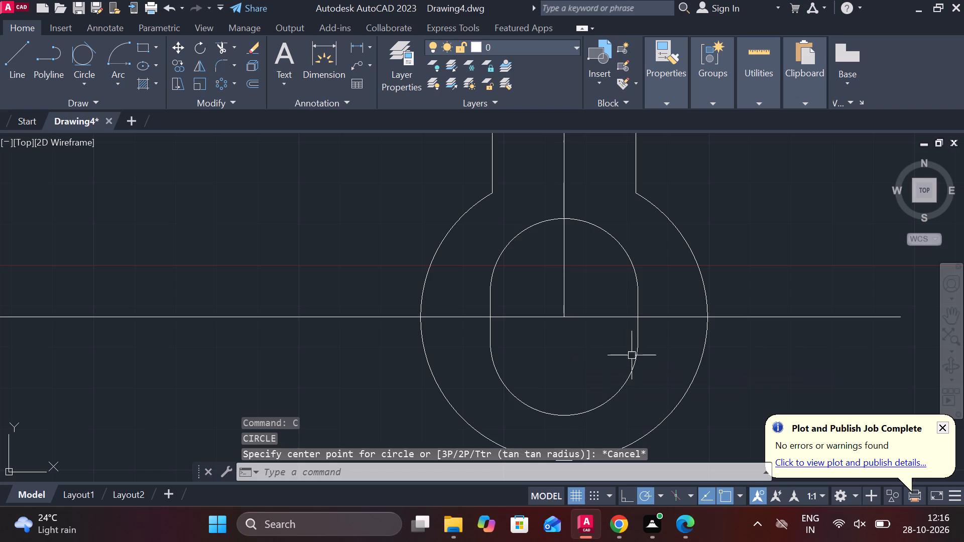
# Move the slot out of the stem's rounded end to the empty area on its right.
pyautogui.click(621, 242)
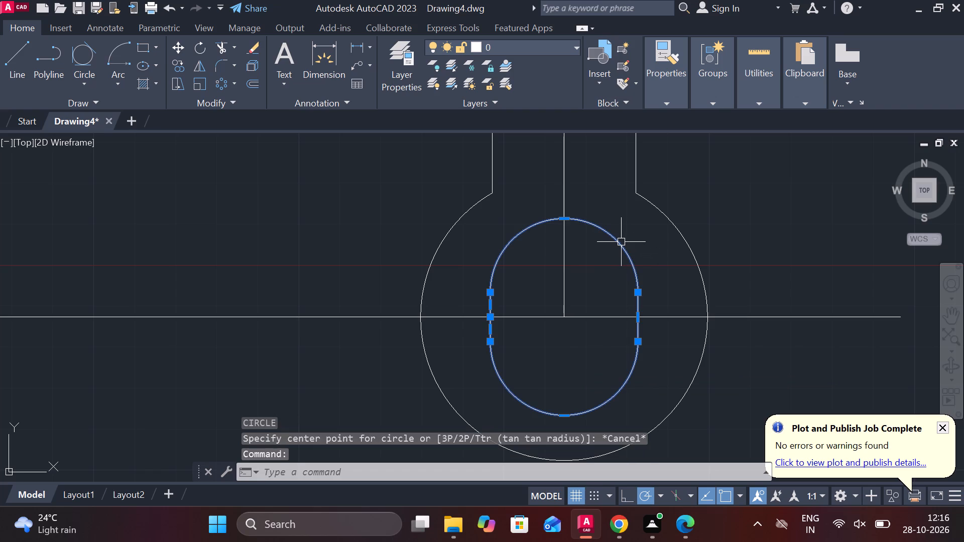
pyautogui.press('m')
pyautogui.press('Return')
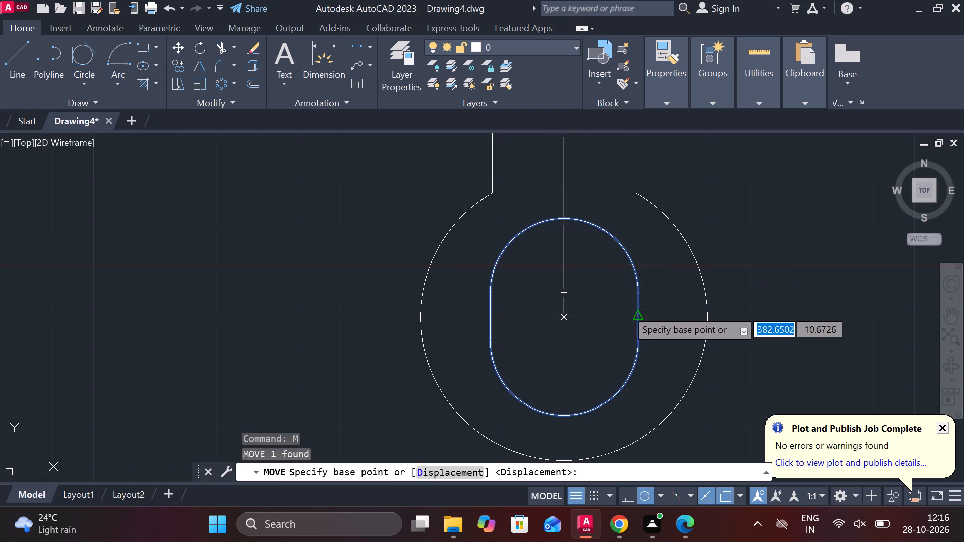
pyautogui.click(637, 279)
pyautogui.moveTo(740, 282); pyautogui.dragTo(574, 272, button='middle')
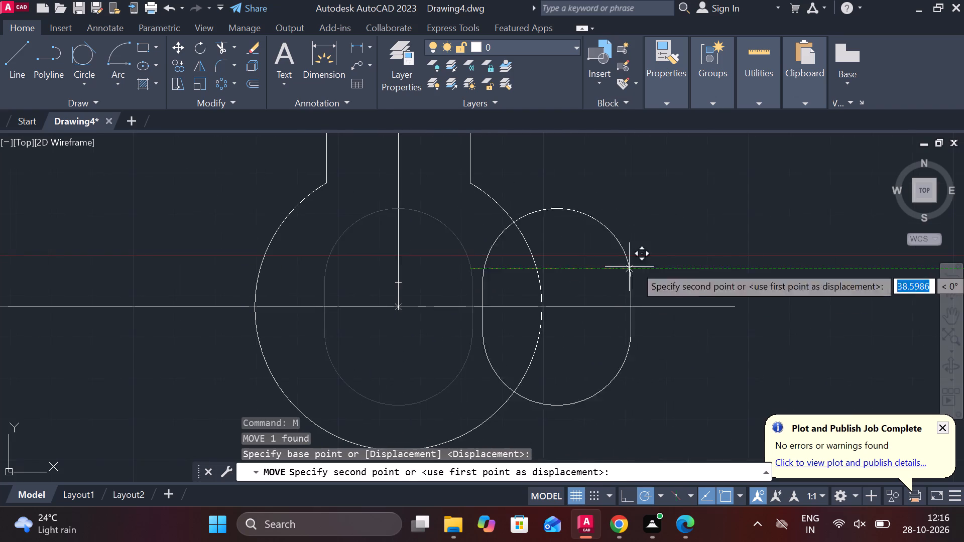
pyautogui.scroll(-1, 713, 268)
pyautogui.moveTo(772, 284); pyautogui.dragTo(626, 211, button='middle')
pyautogui.click(716, 253)
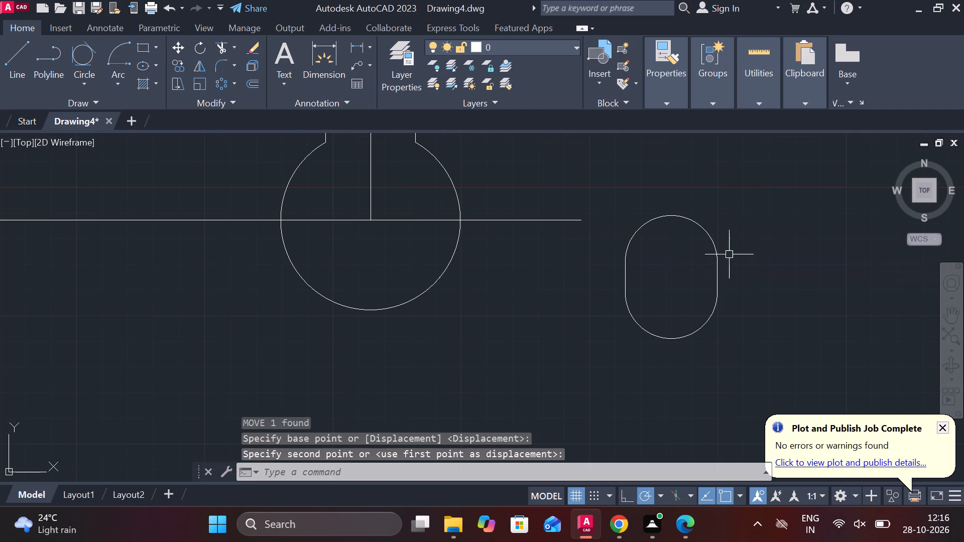
pyautogui.press('Escape')
# Draw a horizontal line about 58 units long through the moved slot's centre, extending past both of its sides.
pyautogui.write('`L')
pyautogui.press('Return')
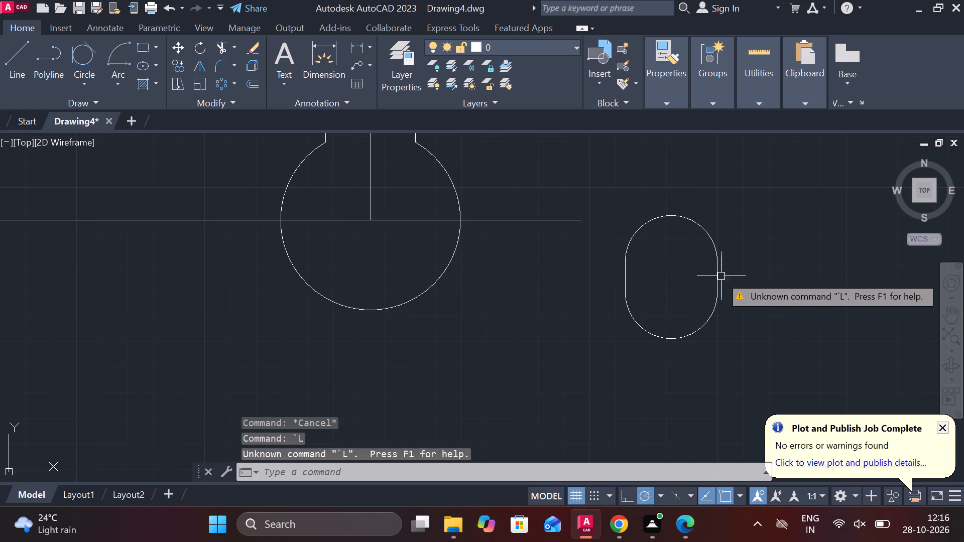
pyautogui.press('Escape')
pyautogui.press('l')
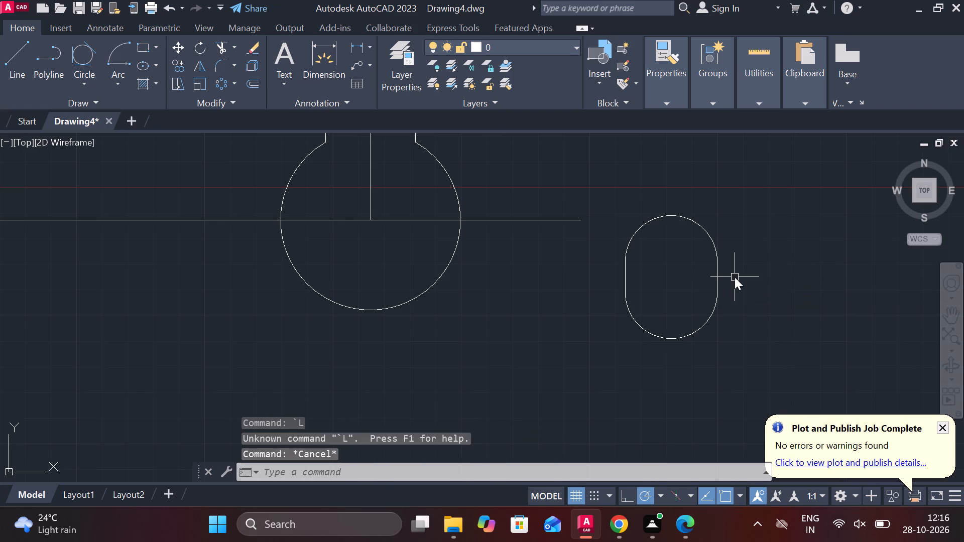
pyautogui.press('Return')
pyautogui.scroll(2, 642, 269)
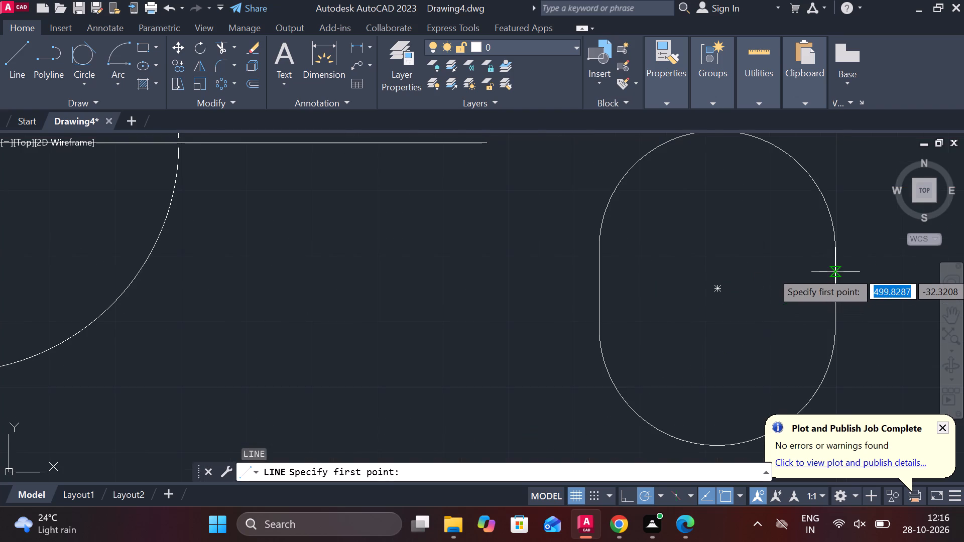
pyautogui.click(715, 289)
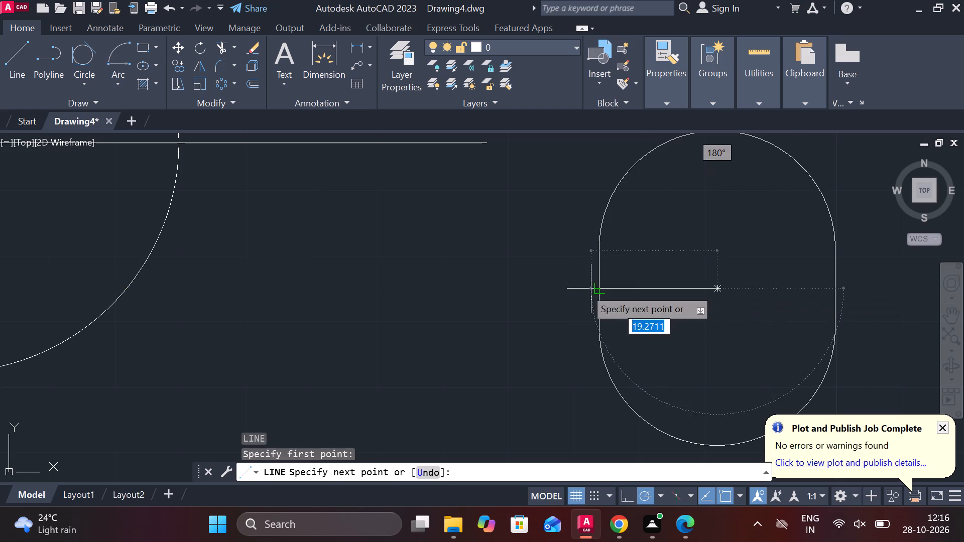
pyautogui.click(545, 289)
pyautogui.press('Escape')
pyautogui.click(650, 288)
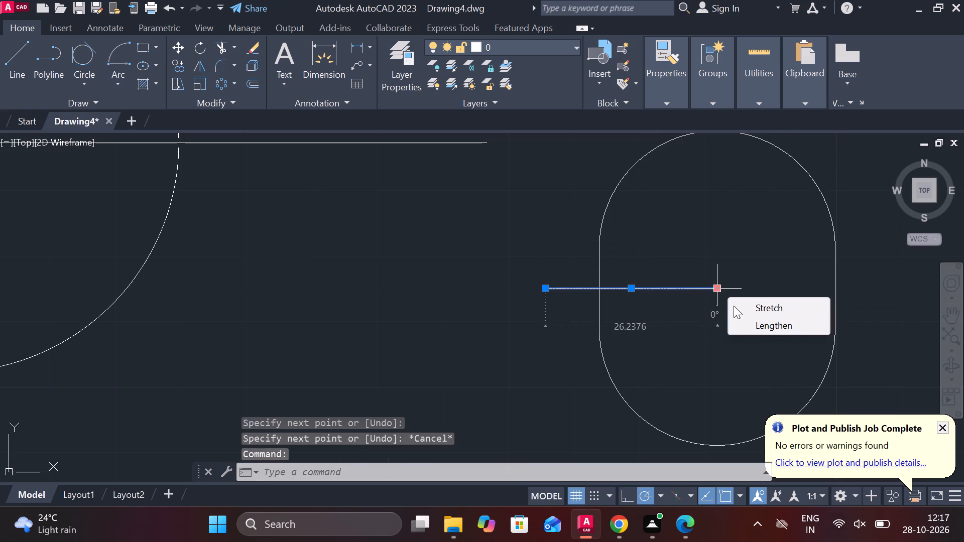
pyautogui.click(748, 326)
pyautogui.moveTo(835, 318); pyautogui.dragTo(727, 314, button='middle')
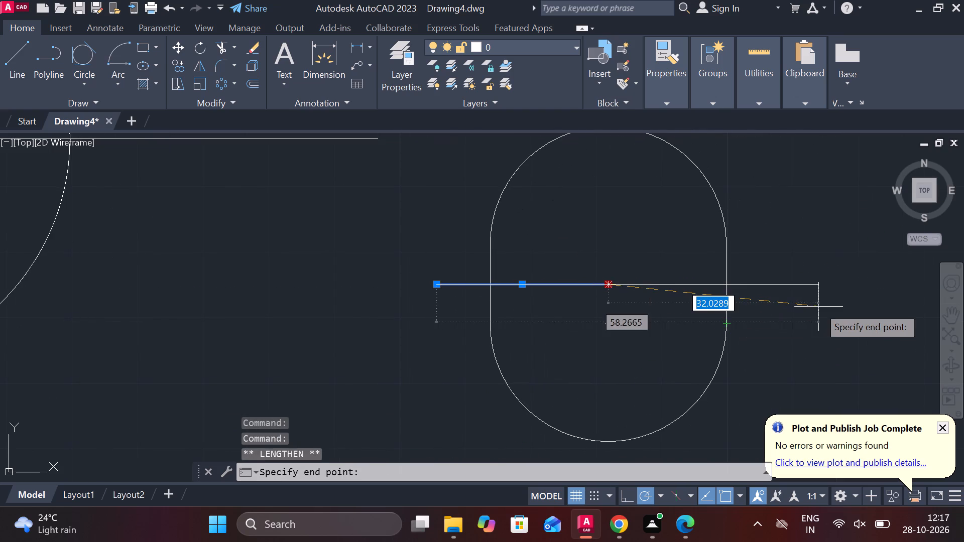
pyautogui.click(818, 307)
pyautogui.press('Escape')
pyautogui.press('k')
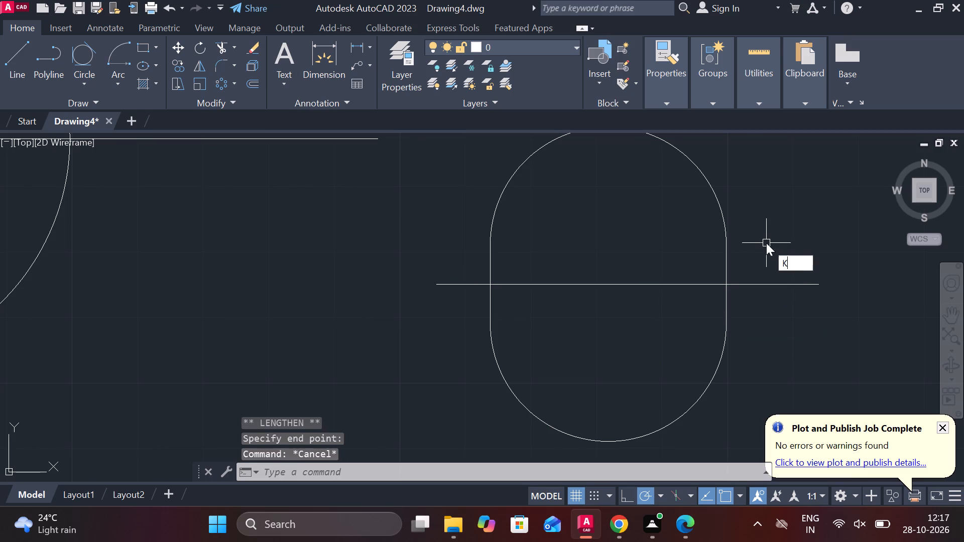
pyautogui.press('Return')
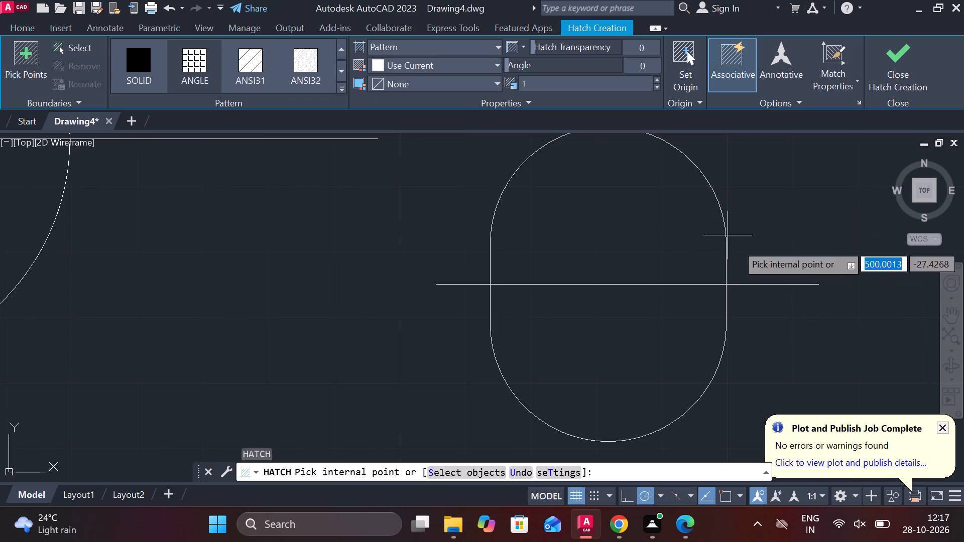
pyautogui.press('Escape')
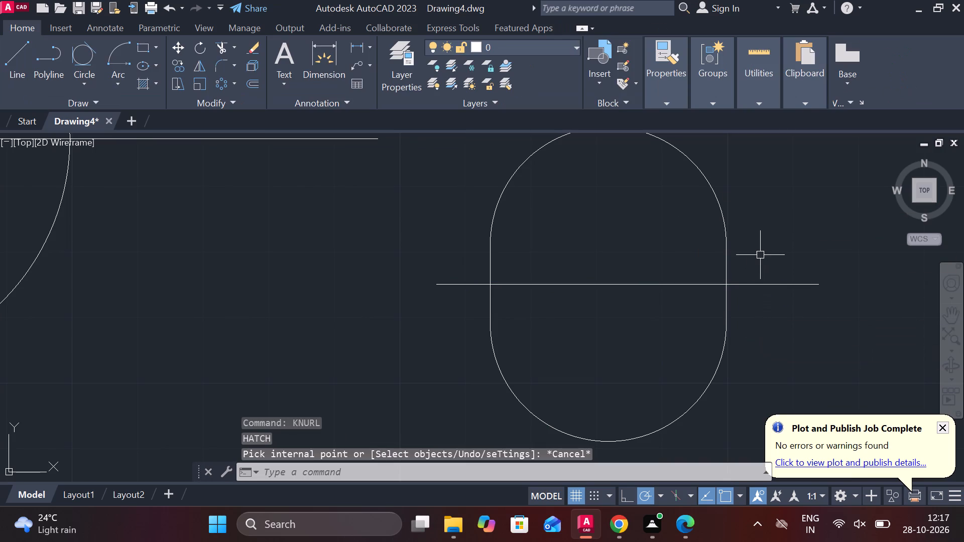
# Draw a horizontal line through the centre of the slot's lower arc and stretch it past both sides of the slot.
pyautogui.press('l')
pyautogui.press('Return')
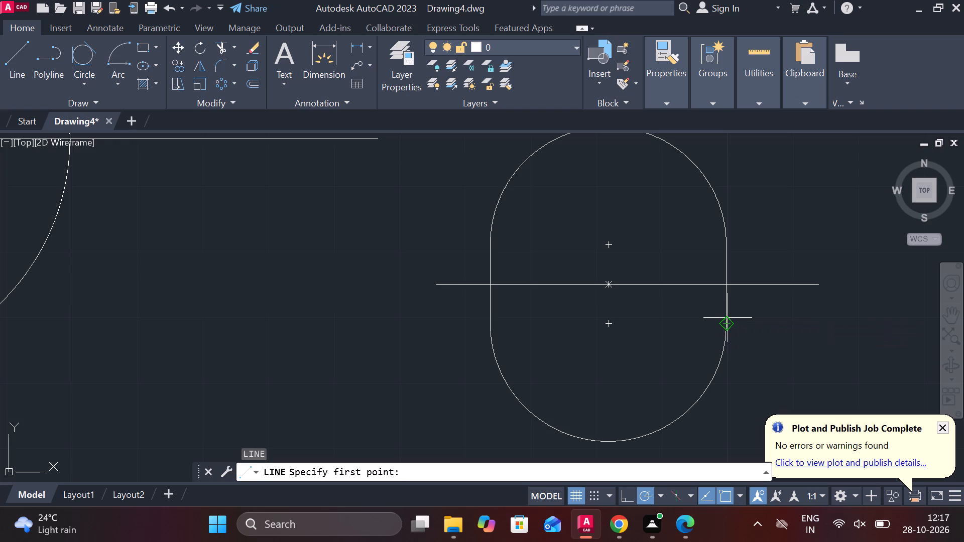
pyautogui.click(613, 327)
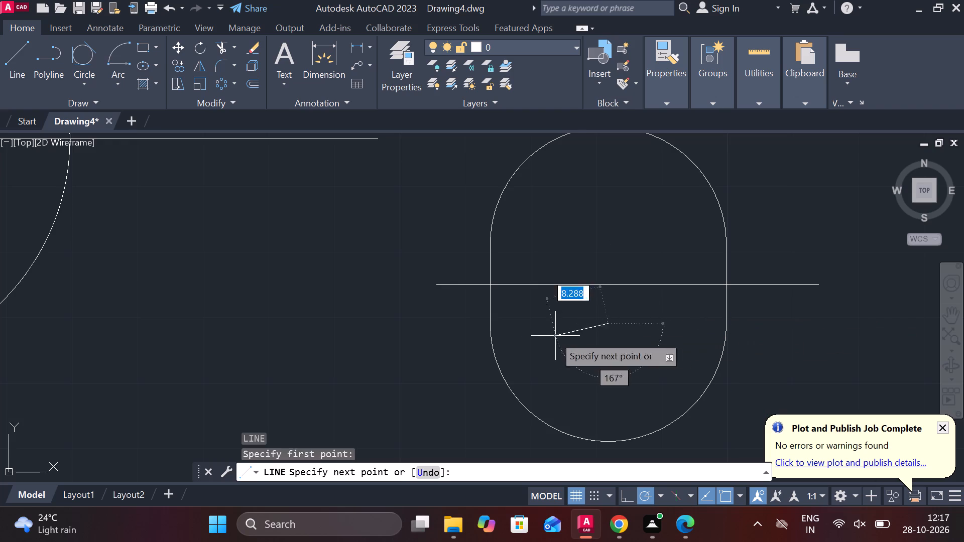
pyautogui.click(369, 321)
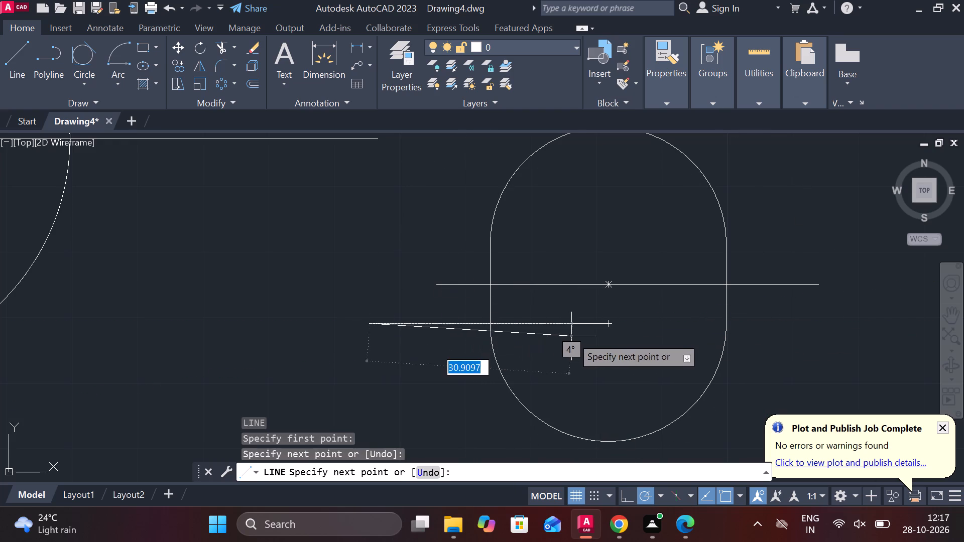
pyautogui.press('Escape')
pyautogui.click(583, 322)
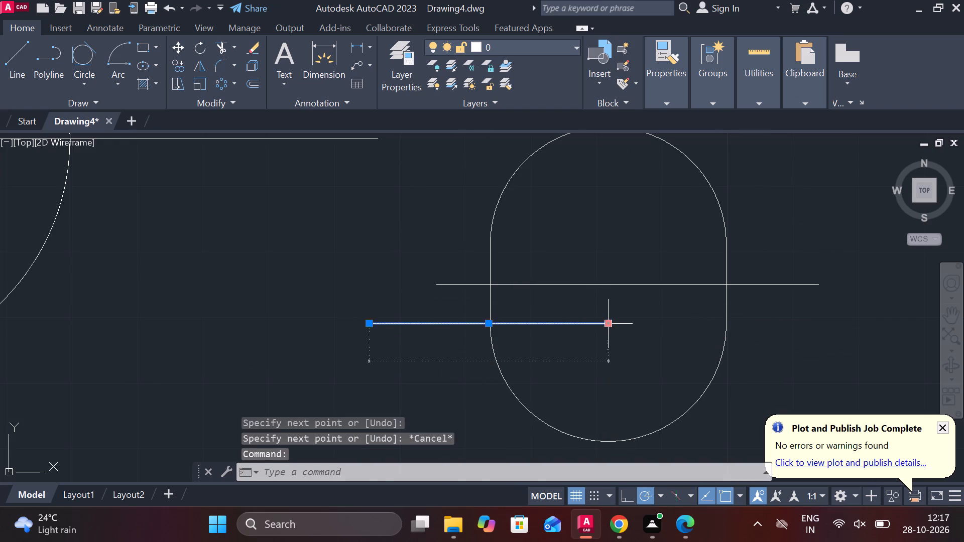
pyautogui.click(607, 327)
pyautogui.click(806, 323)
pyautogui.press('Escape')
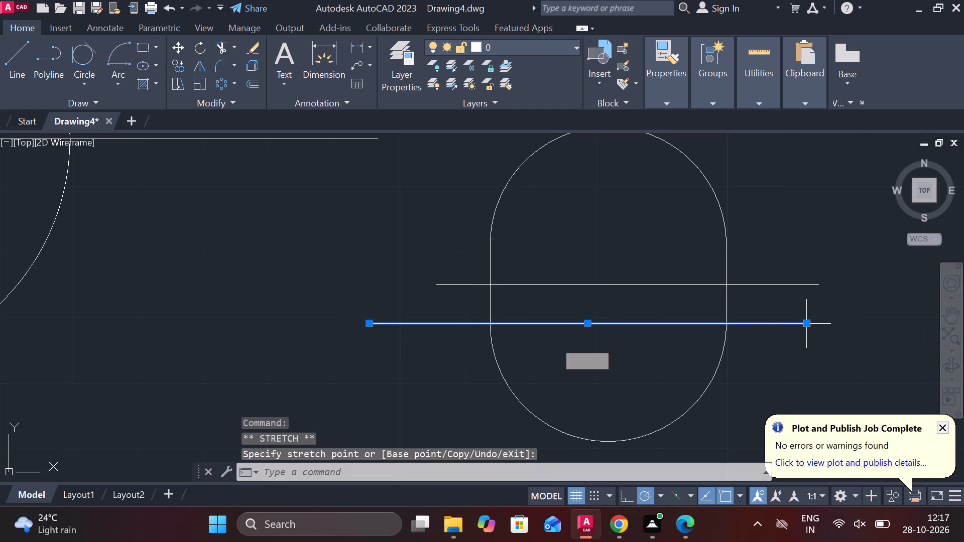
# Draw a horizontal line through the centre of the slot's upper arc and stretch it past both sides, about 60 units long.
pyautogui.press('space')
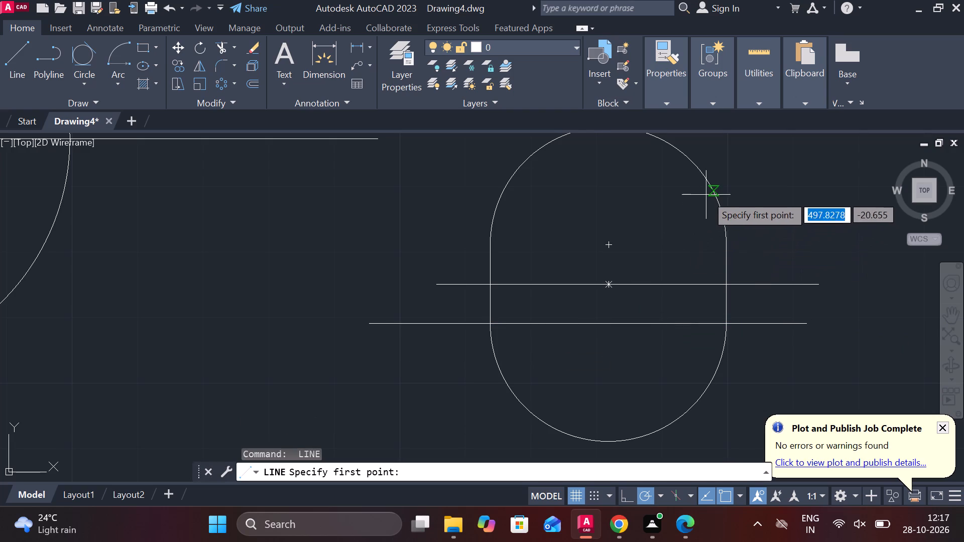
pyautogui.click(609, 243)
pyautogui.click(404, 250)
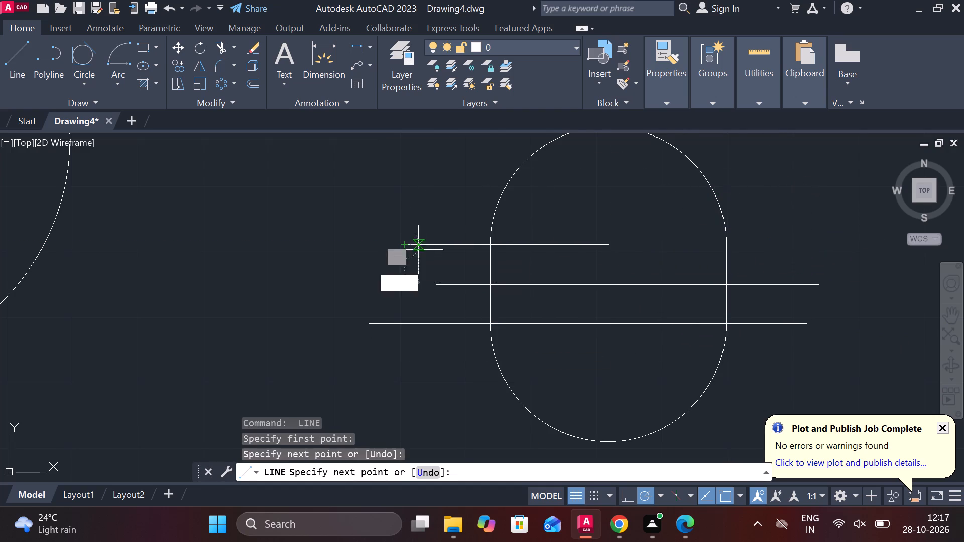
pyautogui.press('Escape')
pyautogui.click(589, 243)
pyautogui.click(612, 243)
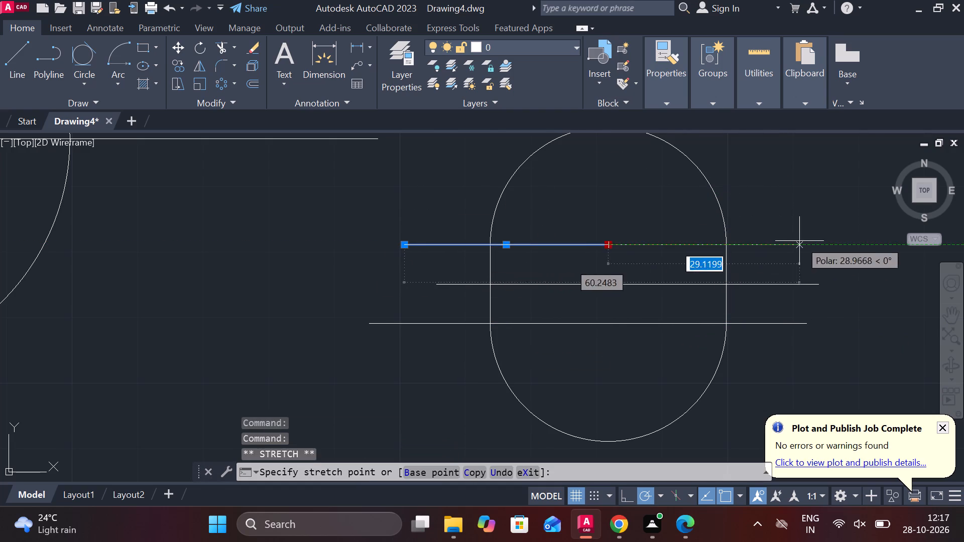
pyautogui.click(800, 240)
pyautogui.press('Escape')
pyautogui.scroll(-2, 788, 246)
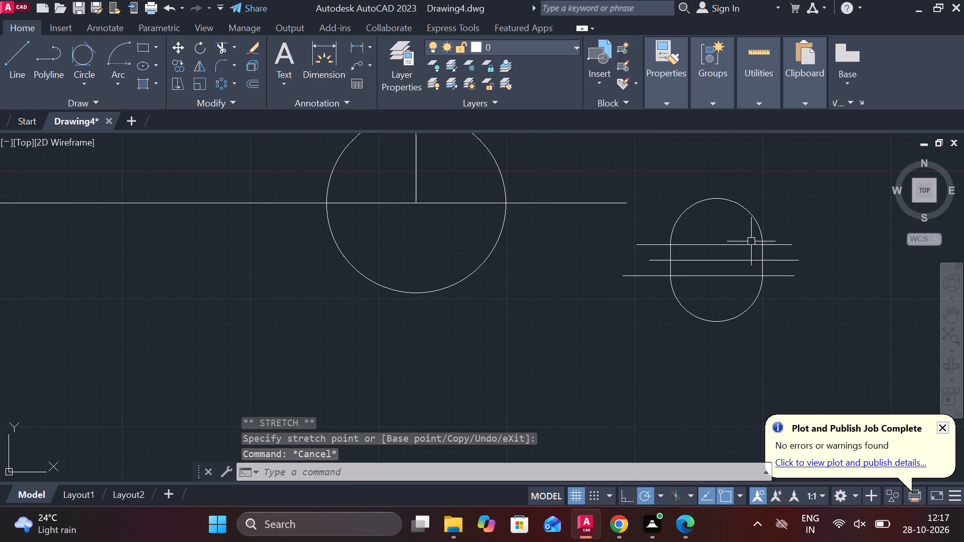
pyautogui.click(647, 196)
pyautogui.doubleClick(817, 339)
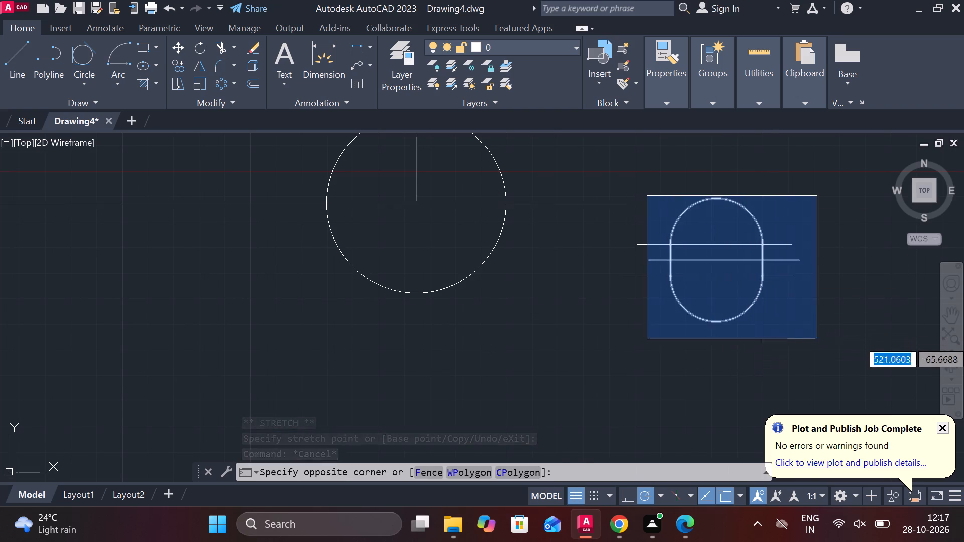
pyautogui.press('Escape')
# Move the slot and its three horizontal lines by the slot's centre onto the lower end of the stem's vertical centre line.
pyautogui.click(791, 324)
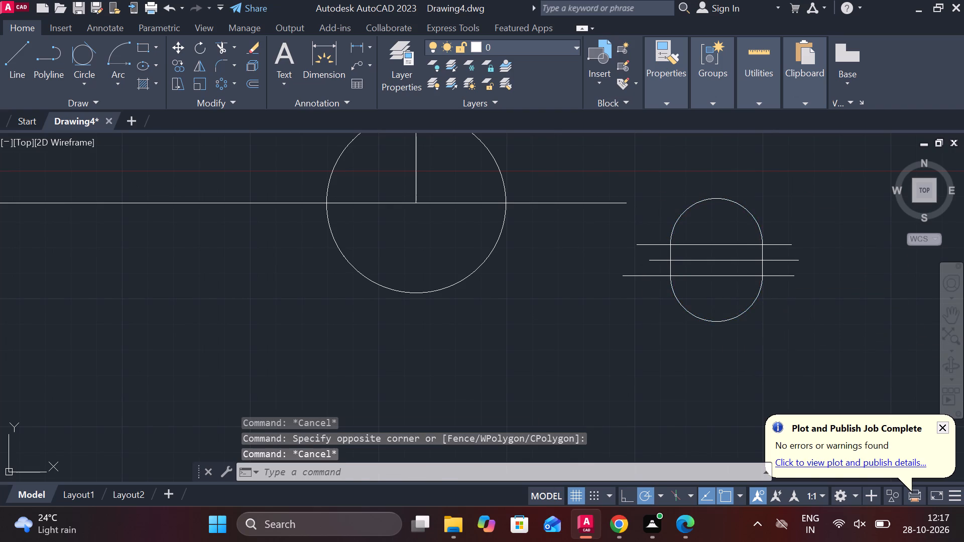
pyautogui.click(655, 191)
pyautogui.press('m')
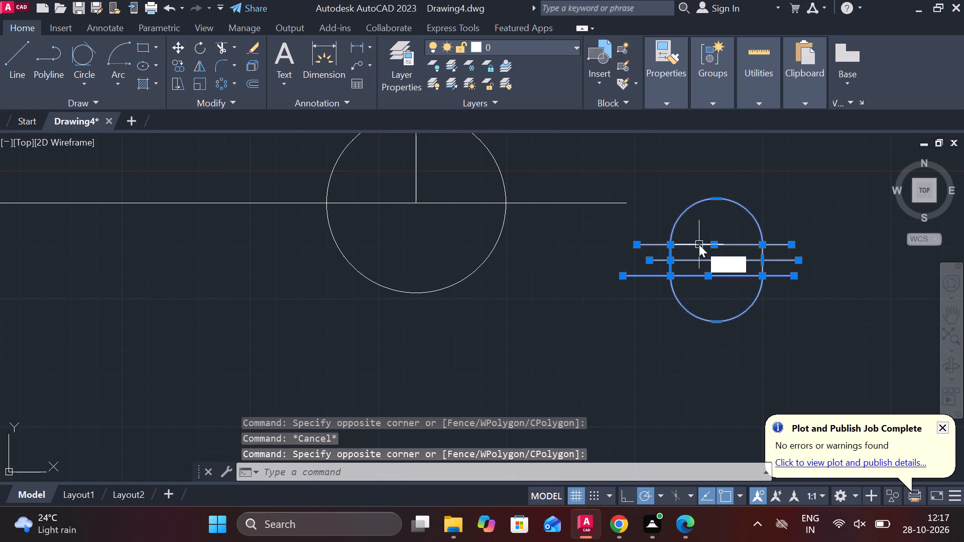
pyautogui.press('Return')
pyautogui.click(716, 259)
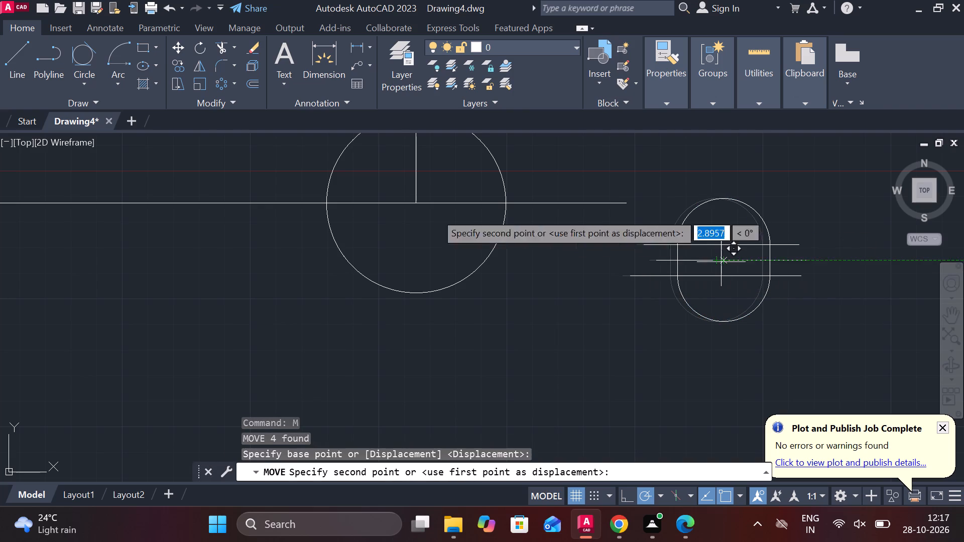
pyautogui.scroll(2, 400, 201)
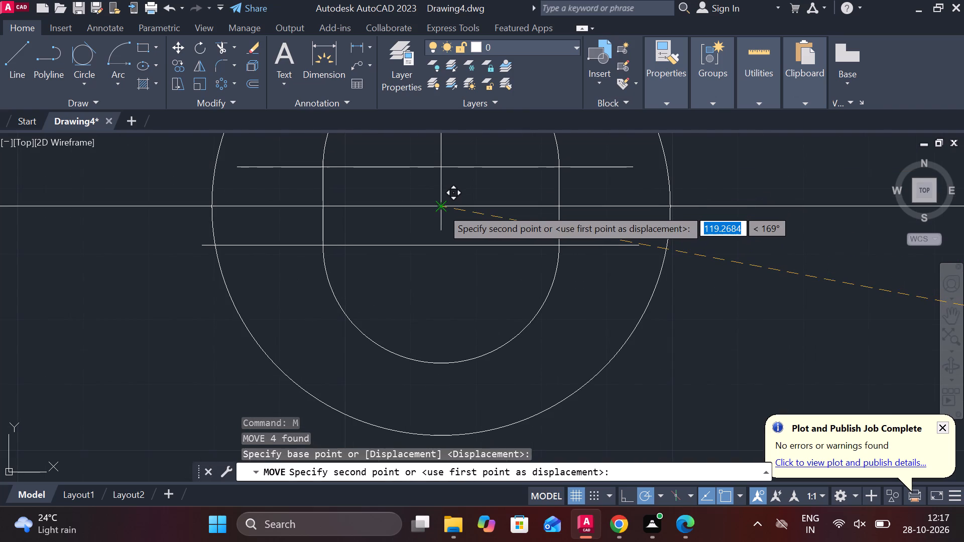
pyautogui.click(442, 208)
pyautogui.scroll(-1, 496, 212)
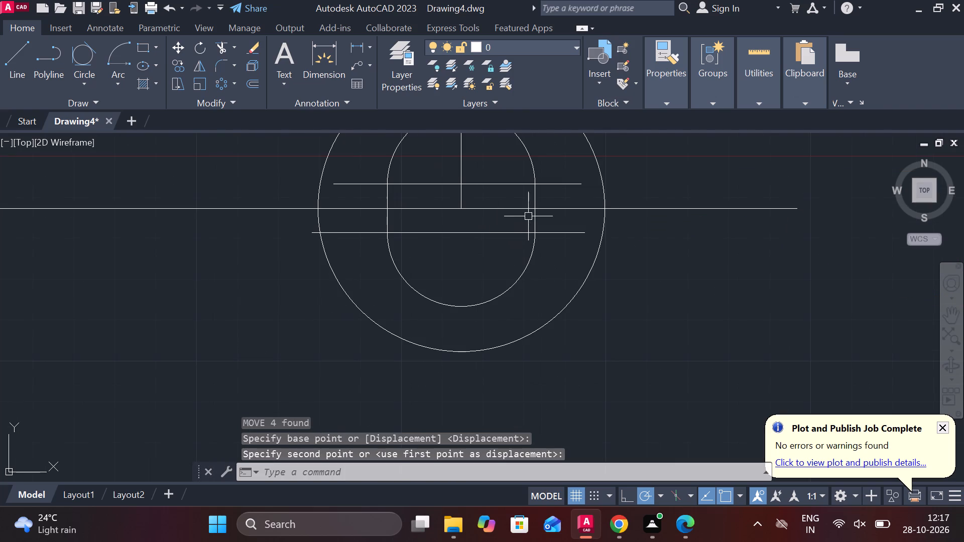
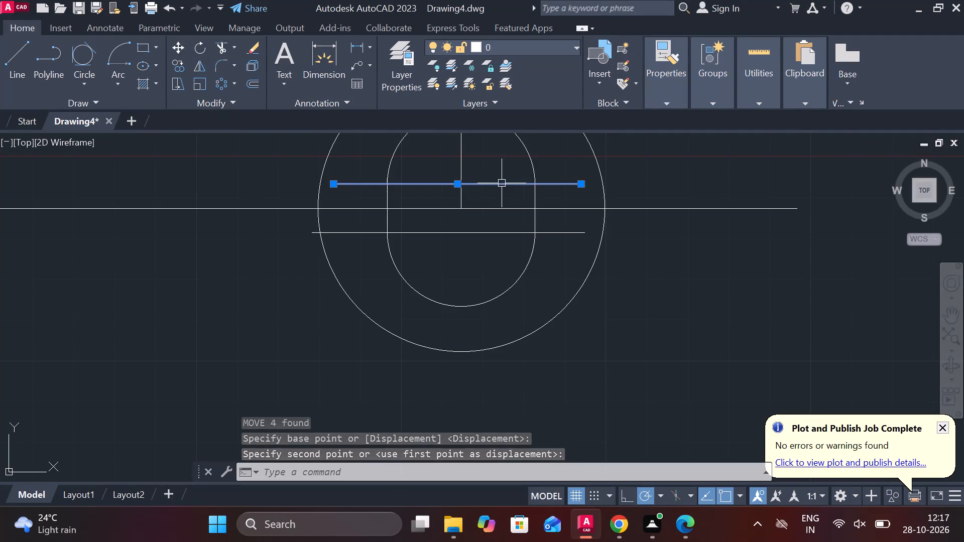
# Erase the two horizontal lines through the centres of the slot's upper and lower arcs.
pyautogui.click(494, 231)
pyautogui.write('E')
pyautogui.press('space')
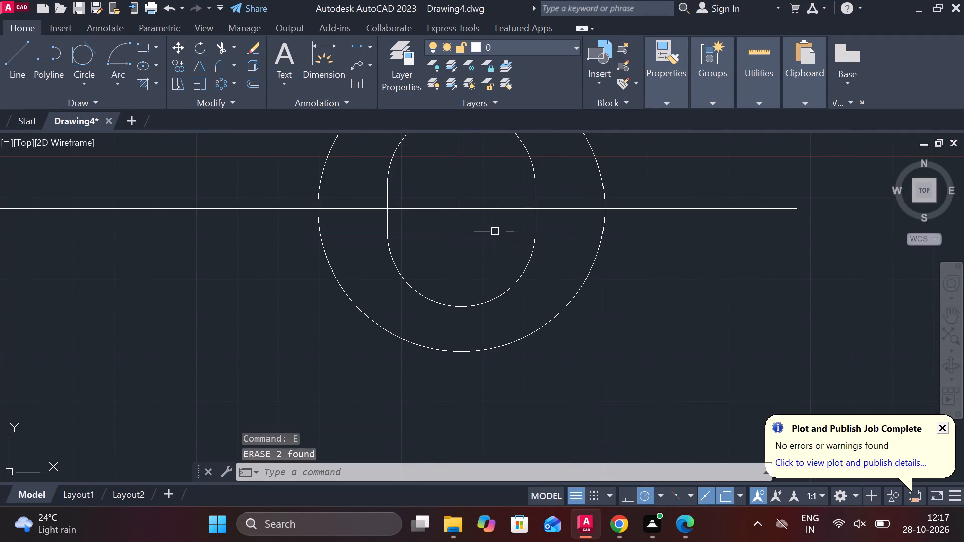
# Fillet both corners between the stem's sides and the rounded lower end with a radius of 20.
pyautogui.scroll(-2, 497, 231)
pyautogui.moveTo(519, 230); pyautogui.dragTo(524, 272, button='middle')
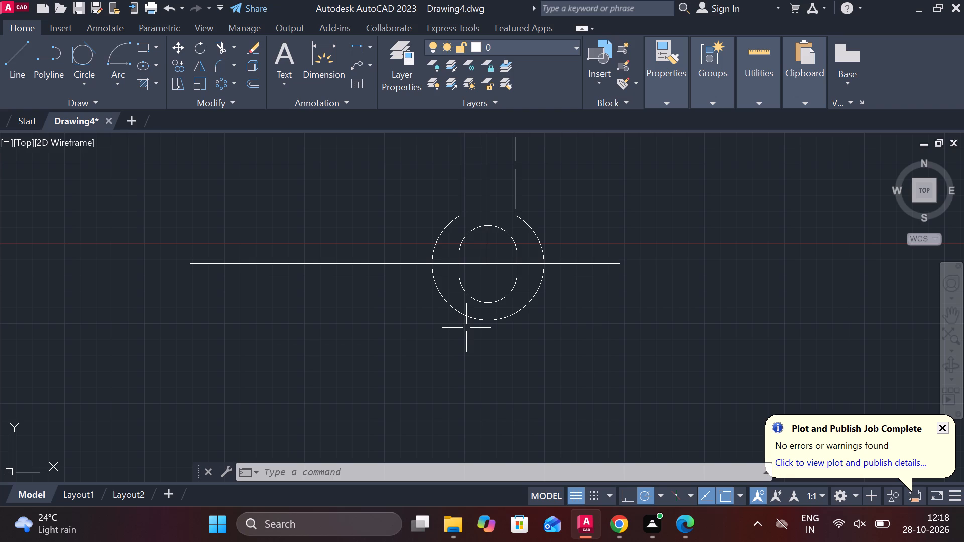
pyautogui.press('Escape')
pyautogui.write('F R 2')
pyautogui.press('0')
pyautogui.press('Return')
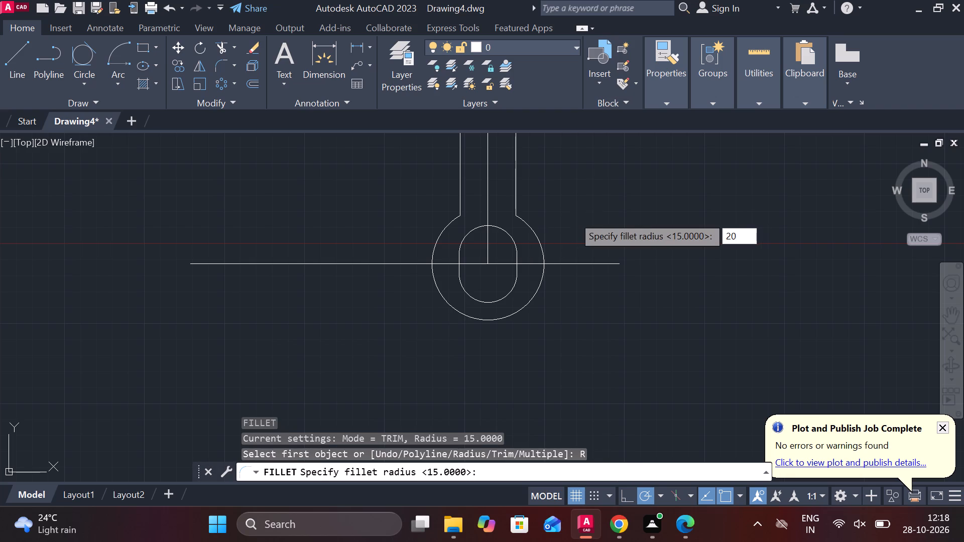
pyautogui.click(513, 173)
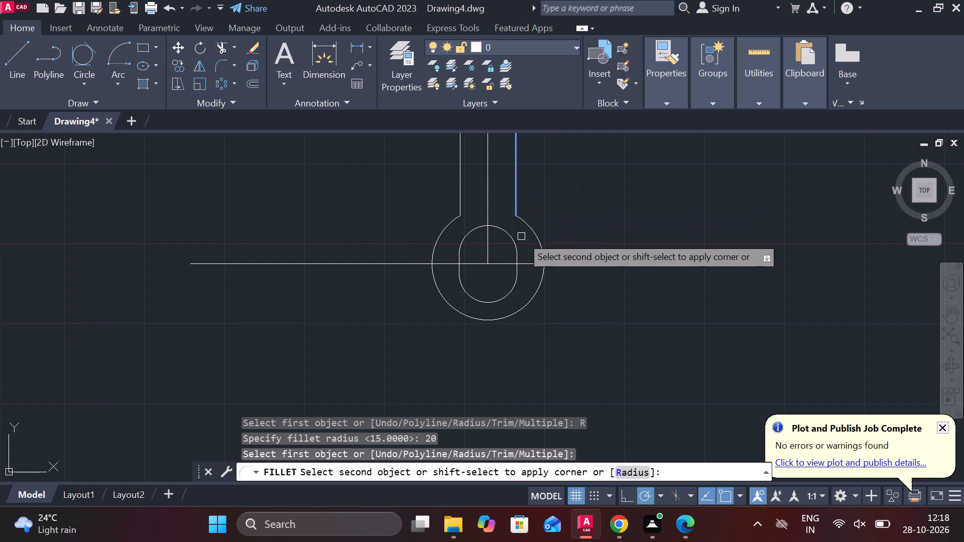
pyautogui.click(526, 228)
pyautogui.press('space')
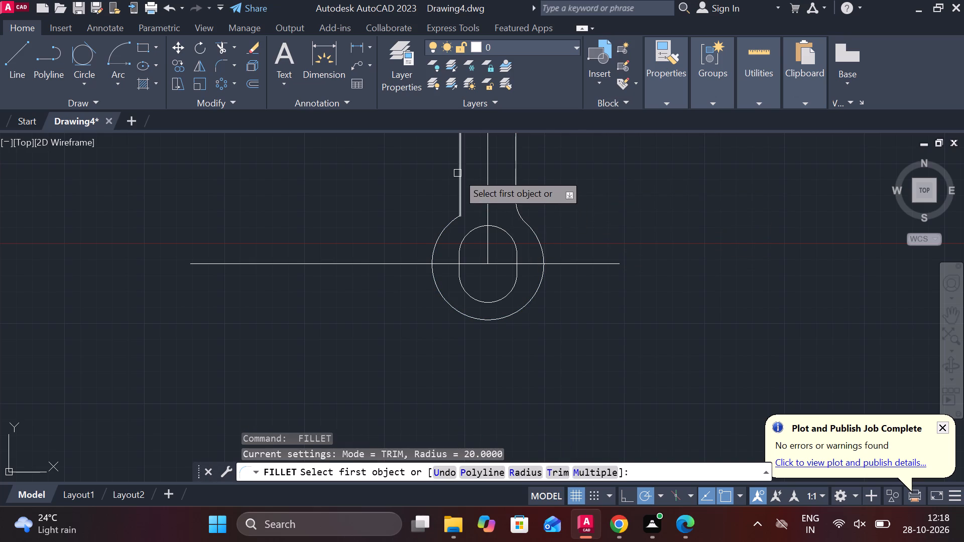
pyautogui.click(457, 173)
pyautogui.click(449, 229)
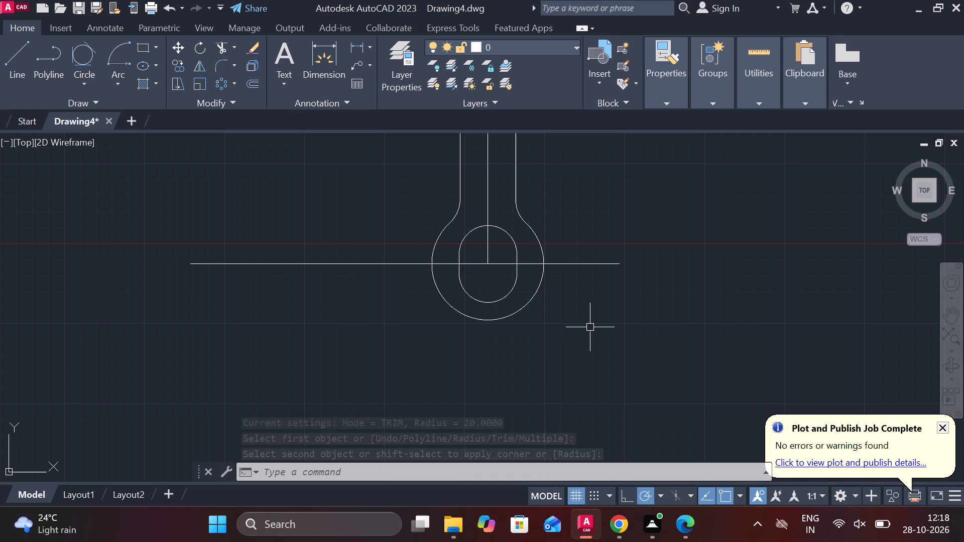
pyautogui.press('Escape')
# Draw a circle of radius 55 centred on the slot's lower arc centre.
pyautogui.write('C')
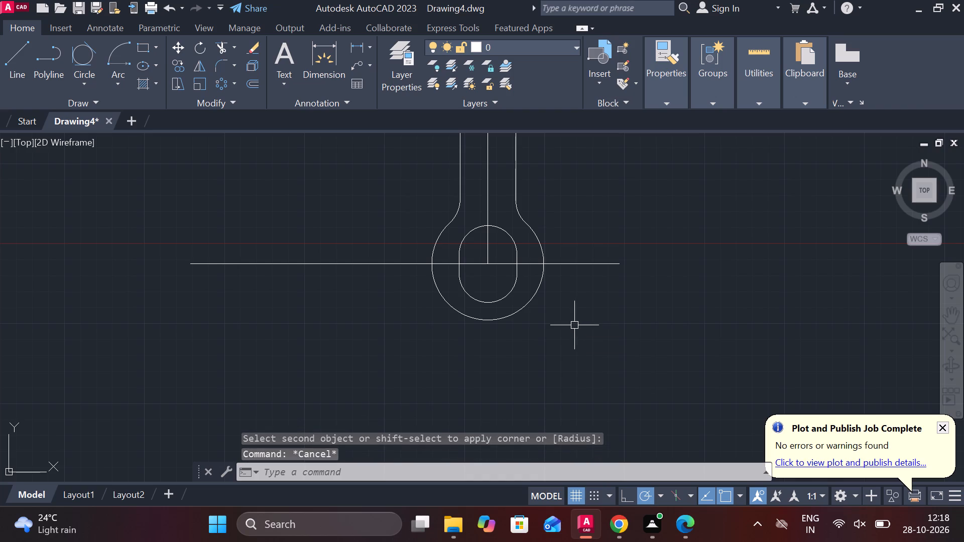
pyautogui.press('space')
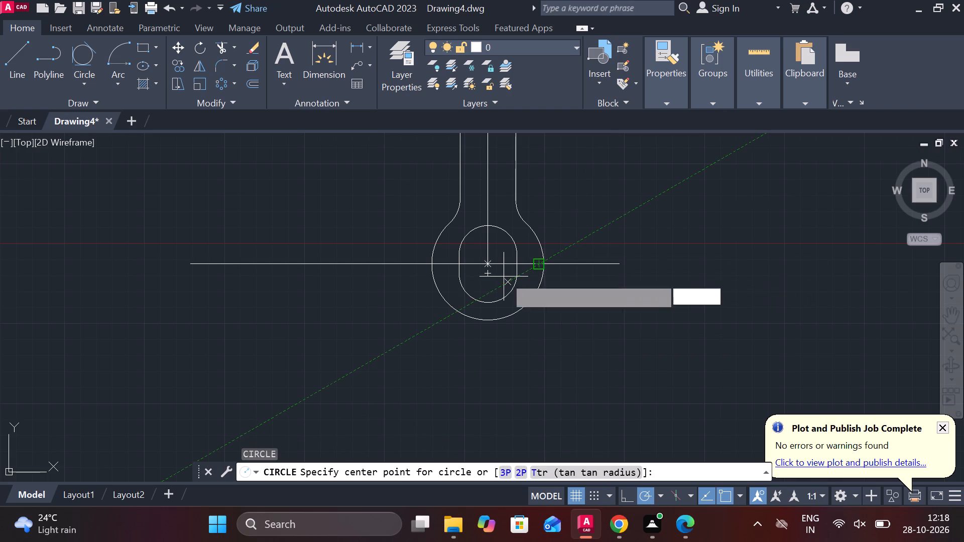
pyautogui.click(485, 274)
pyautogui.scroll(2, 466, 303)
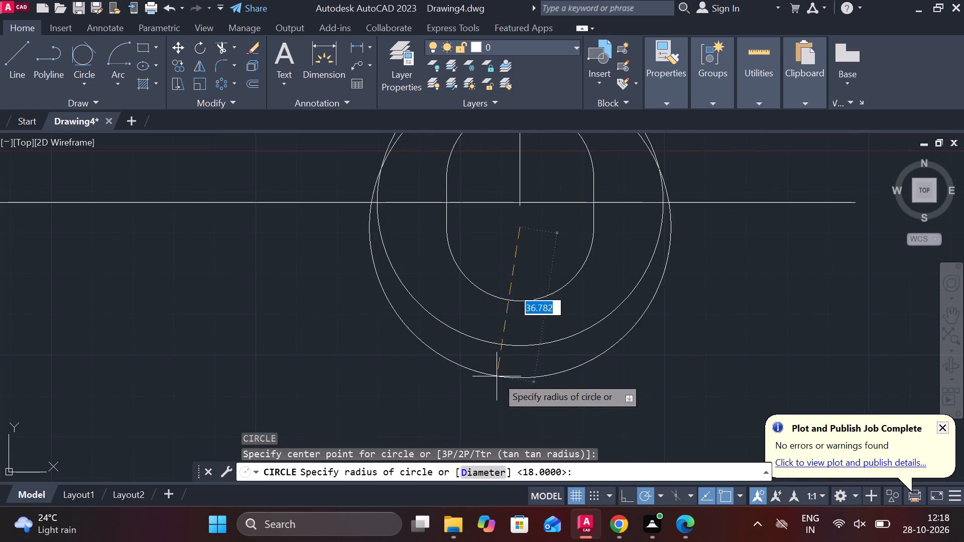
pyautogui.write('55')
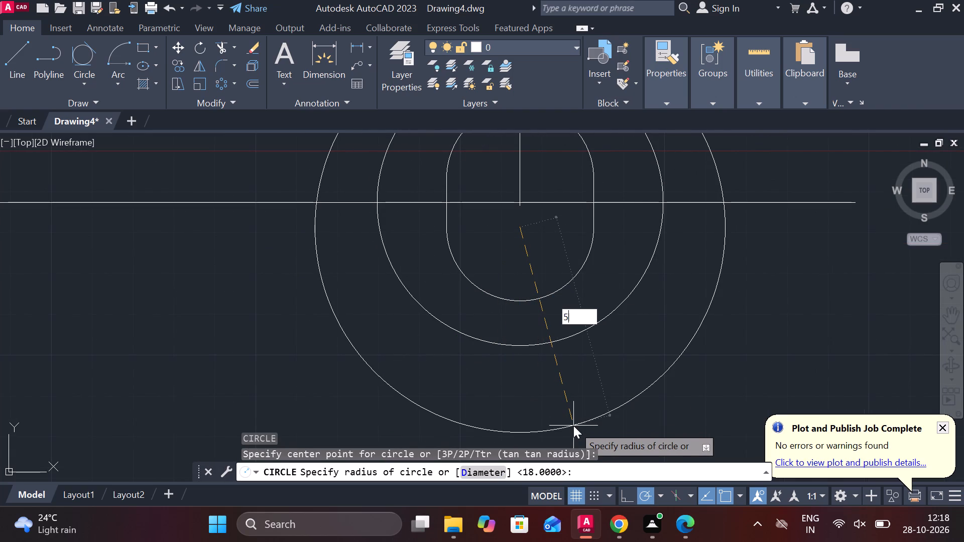
pyautogui.press('Return')
# Copy the slot by its centre to the empty area left of the stem, below the top bar.
pyautogui.scroll(-2, 613, 410)
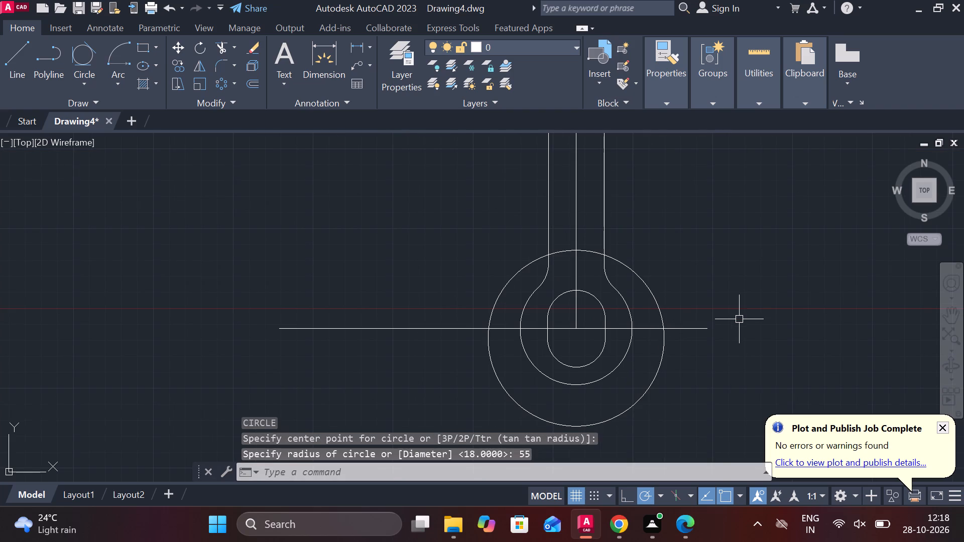
pyautogui.scroll(-3, 739, 319)
pyautogui.moveTo(735, 294); pyautogui.dragTo(696, 351, button='middle')
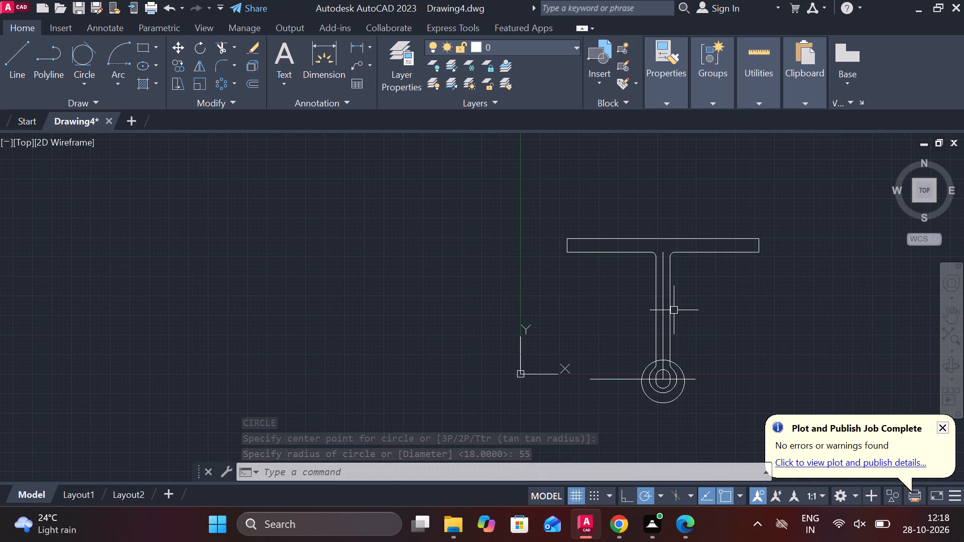
pyautogui.scroll(3, 677, 378)
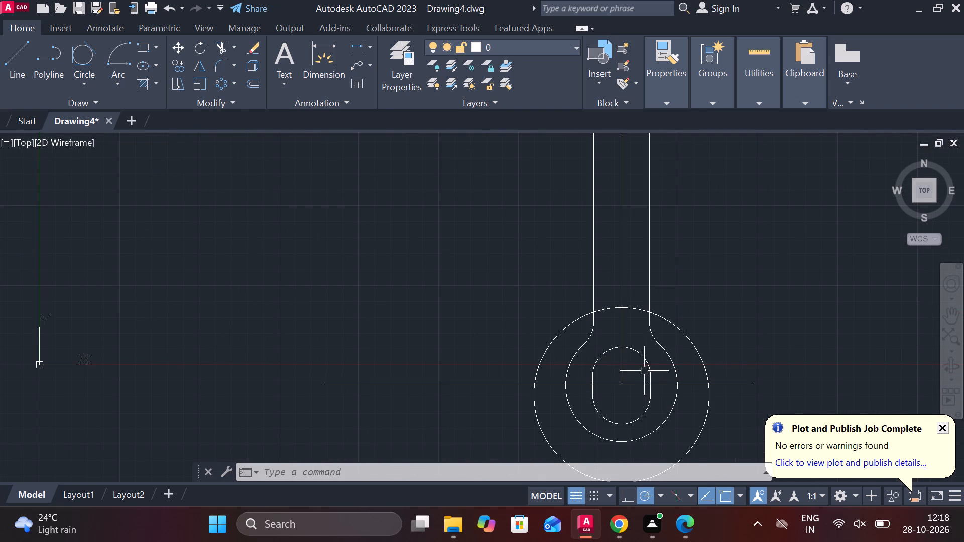
pyautogui.click(646, 363)
pyautogui.write('CO')
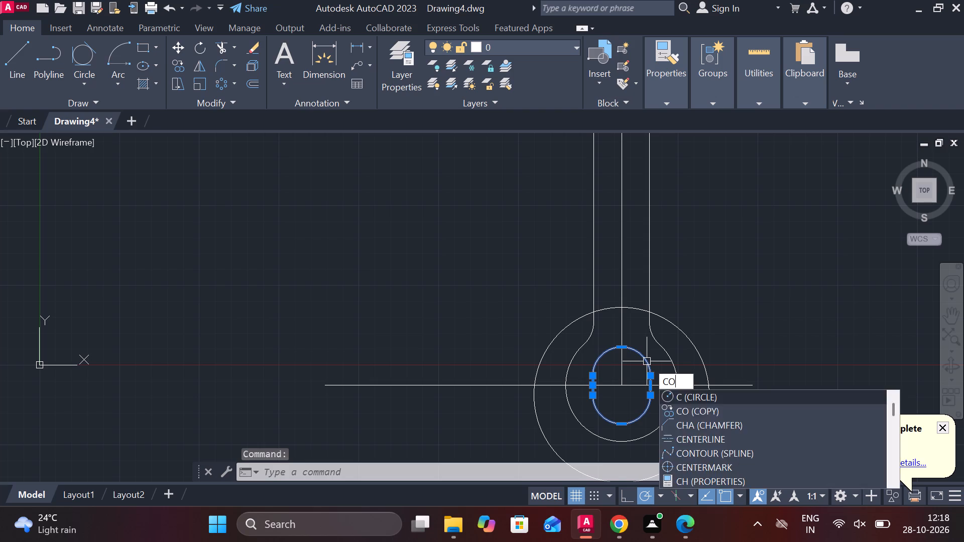
pyautogui.press('Return')
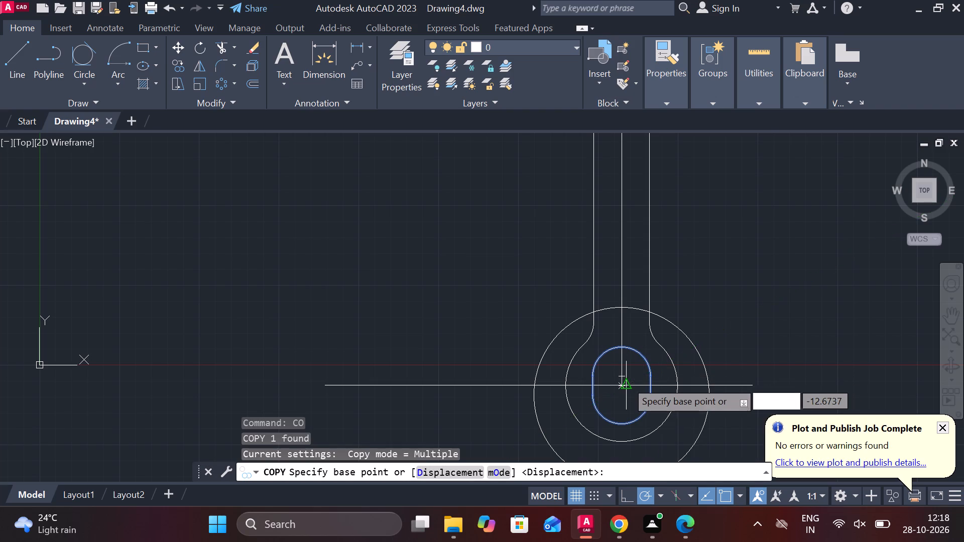
pyautogui.click(617, 382)
pyautogui.scroll(-2, 648, 350)
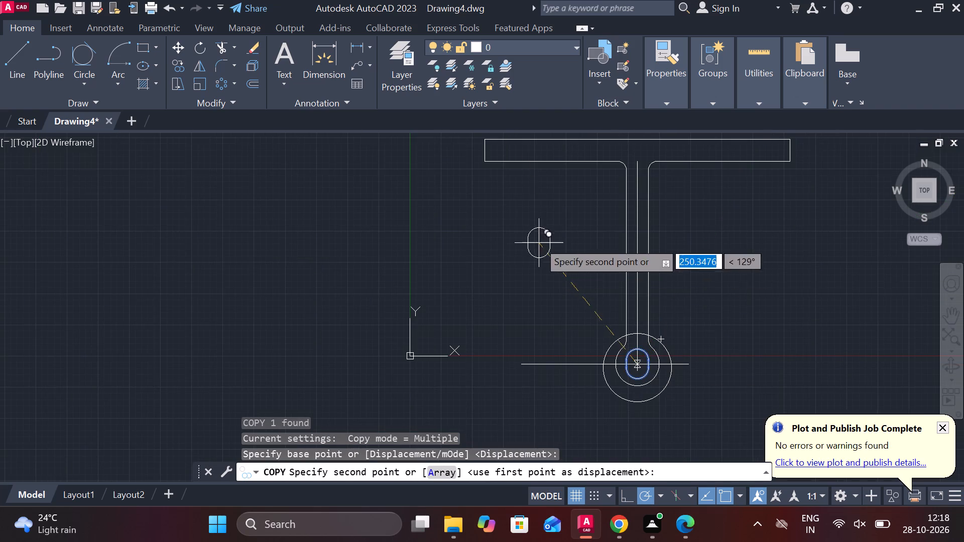
pyautogui.moveTo(538, 241); pyautogui.dragTo(550, 303, button='middle')
pyautogui.scroll(2, 531, 283)
pyautogui.click(522, 297)
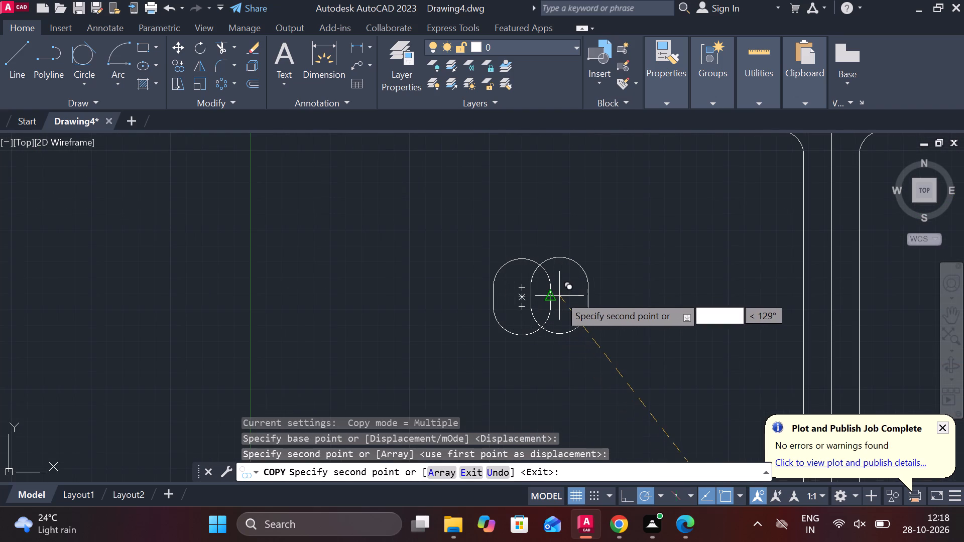
pyautogui.press('Escape')
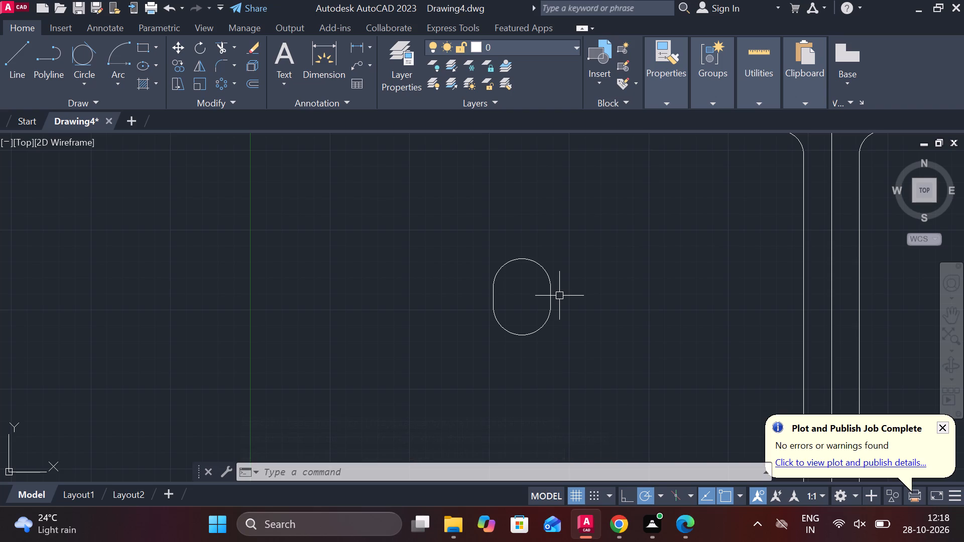
# Rotate the whole drawing, including the copied slot, 90° counter-clockwise about the top bar's upper-left corner.
pyautogui.scroll(-2, 551, 296)
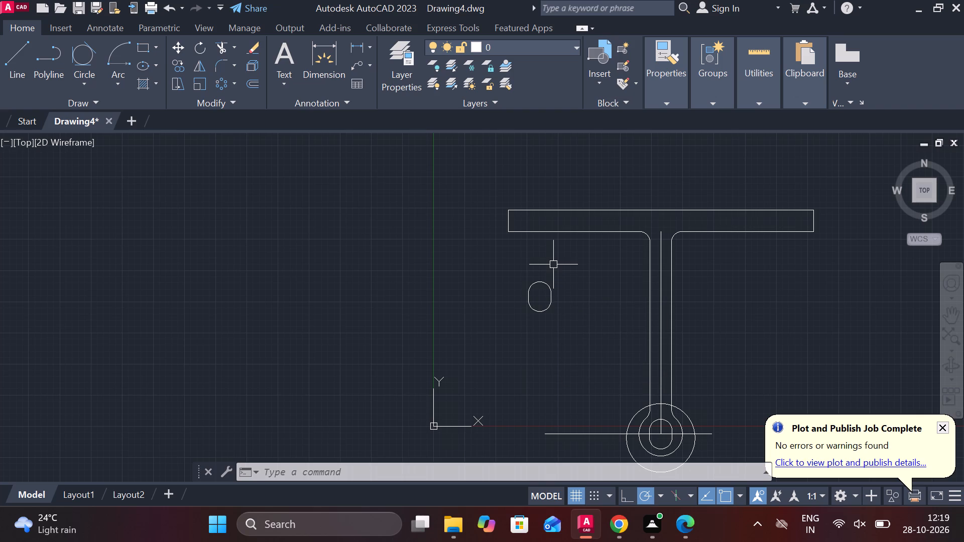
pyautogui.scroll(-2, 606, 295)
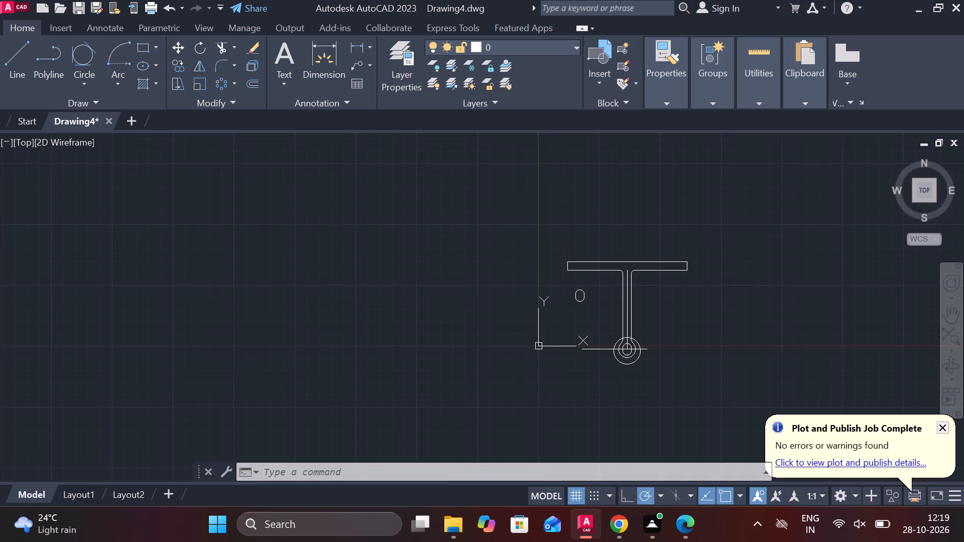
pyautogui.click(561, 237)
pyautogui.click(715, 409)
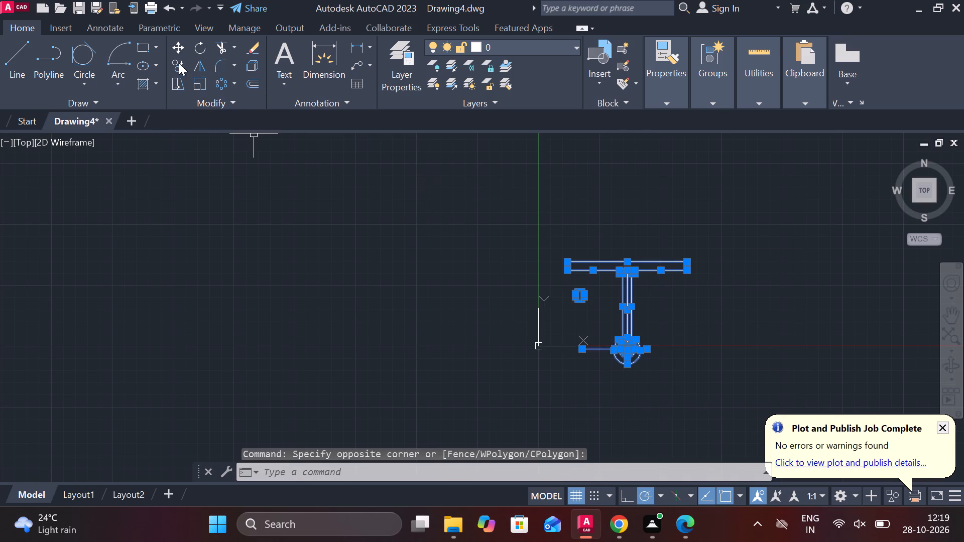
pyautogui.click(200, 50)
pyautogui.click(571, 262)
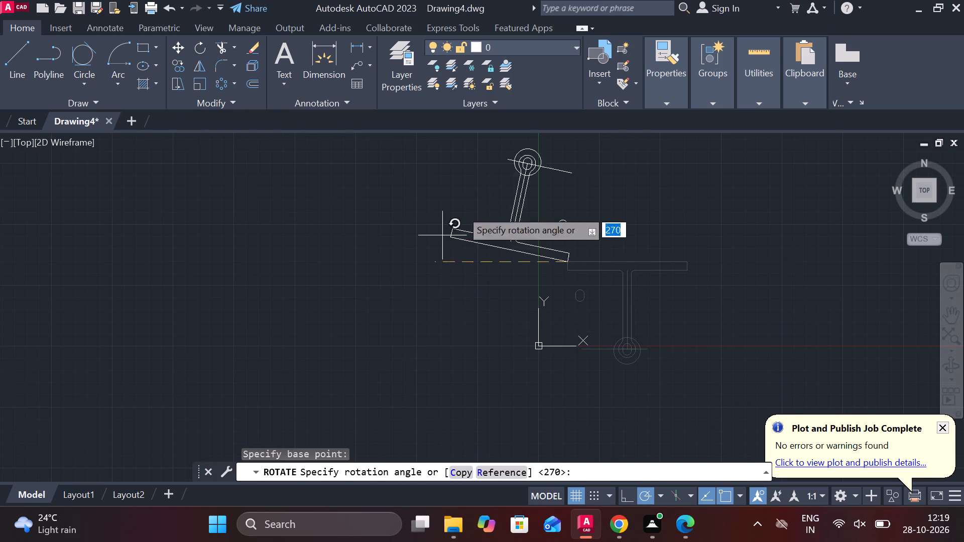
pyautogui.click(572, 183)
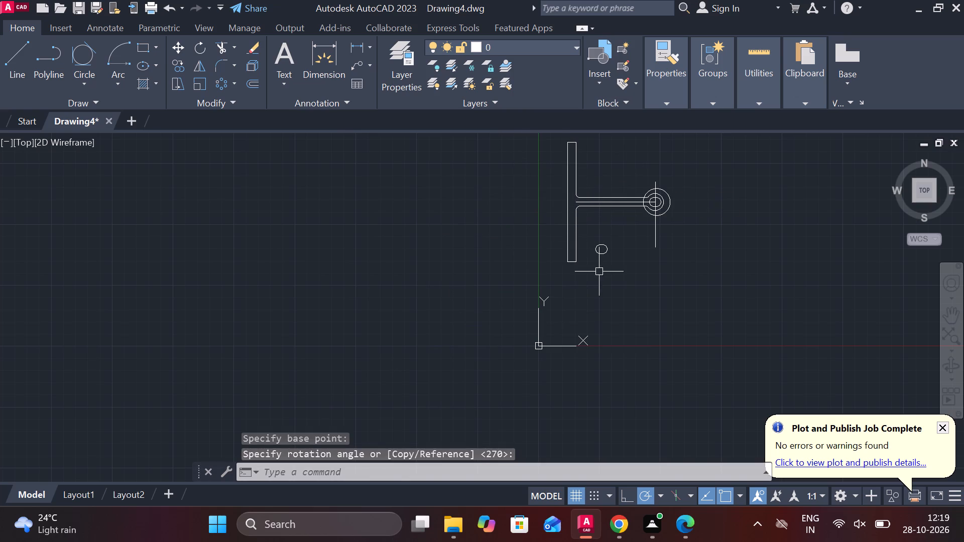
# Lengthen the stem's centre line leftward across the bar and well past its outer edge.
pyautogui.scroll(3, 605, 274)
pyautogui.moveTo(602, 275); pyautogui.dragTo(617, 363, button='middle')
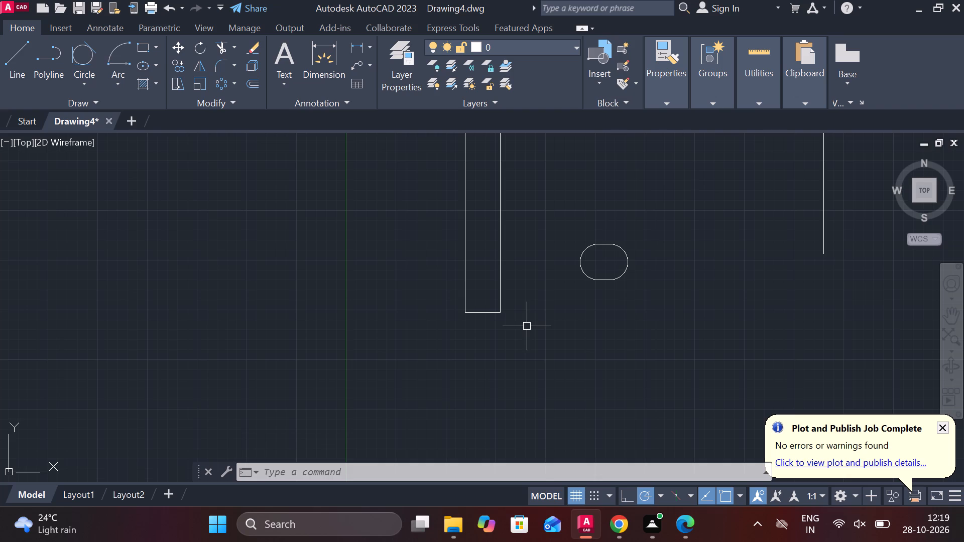
pyautogui.scroll(-2, 527, 326)
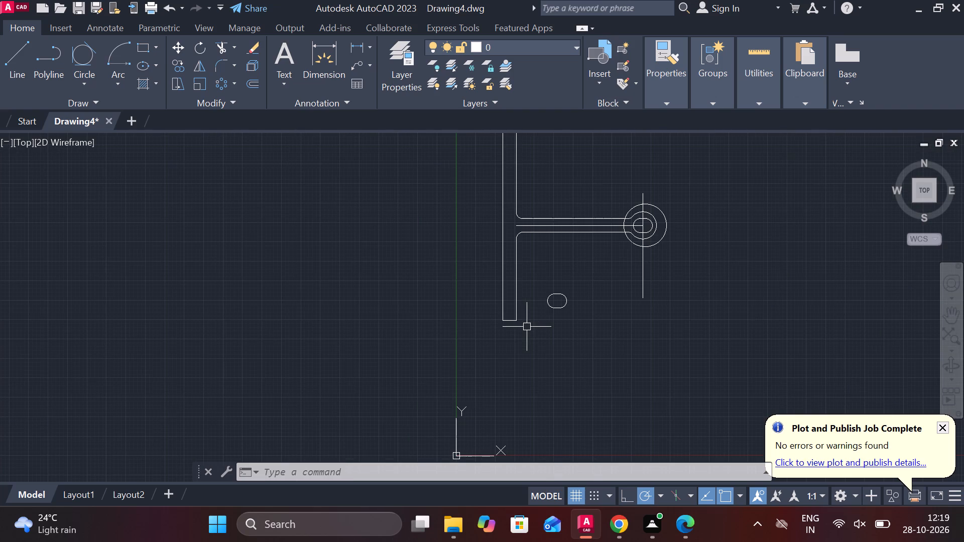
pyautogui.scroll(2, 516, 259)
pyautogui.moveTo(529, 251); pyautogui.dragTo(548, 352, button='middle')
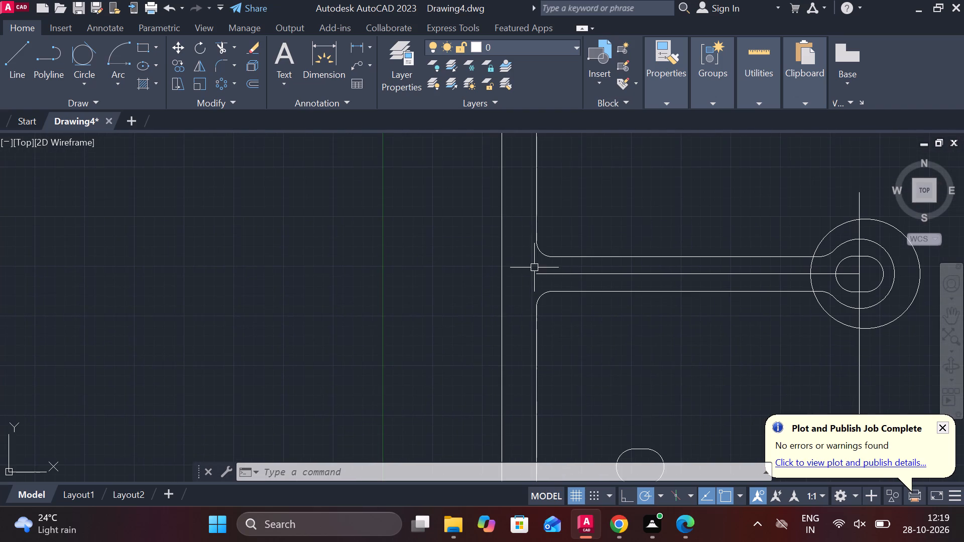
pyautogui.click(539, 272)
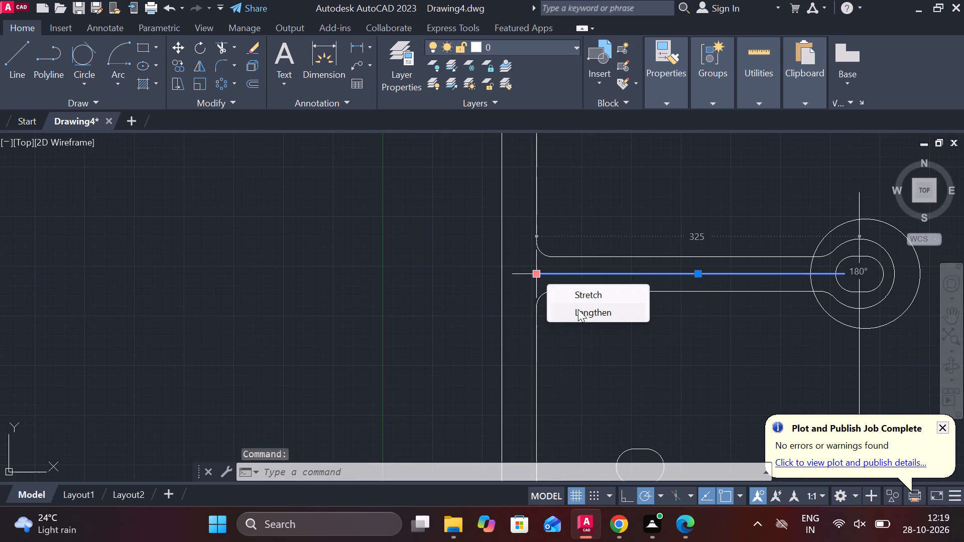
pyautogui.click(581, 316)
pyautogui.click(428, 301)
pyautogui.press('Escape')
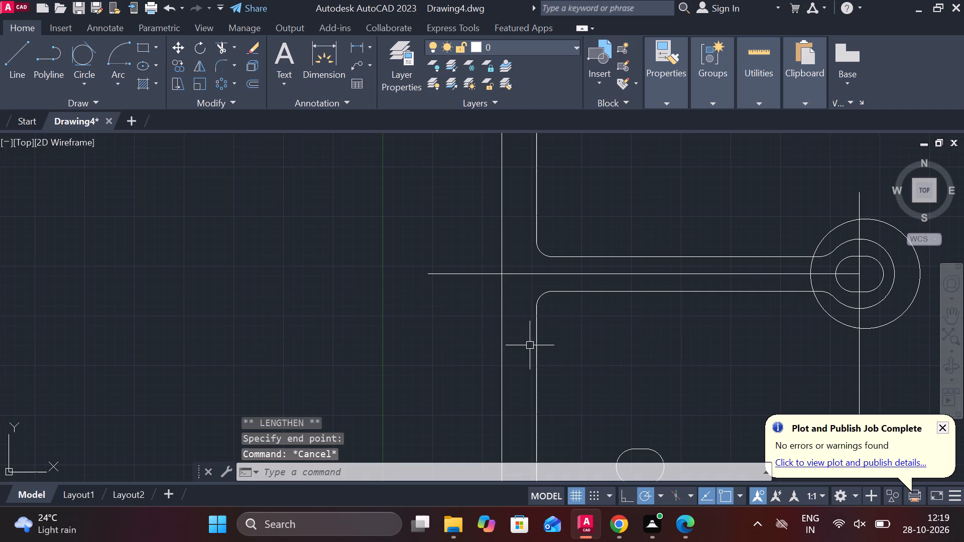
# From the bar's lower-left corner, draw a 90-unit horizontal line to the right and continue with a vertical line about 122 units upward.
pyautogui.moveTo(539, 343); pyautogui.dragTo(520, 304, button='middle')
pyautogui.moveTo(515, 326); pyautogui.dragTo(491, 208, button='middle')
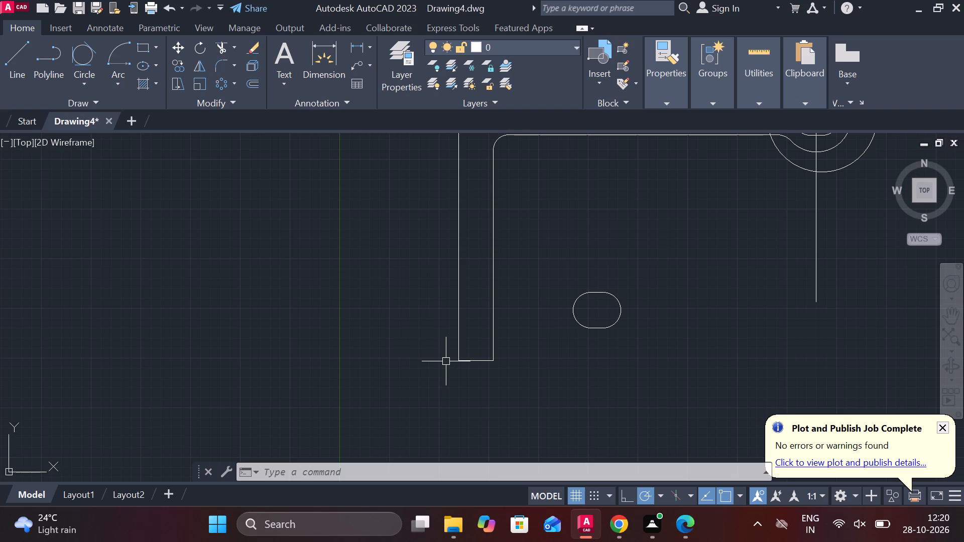
pyautogui.press('l')
pyautogui.press('Return')
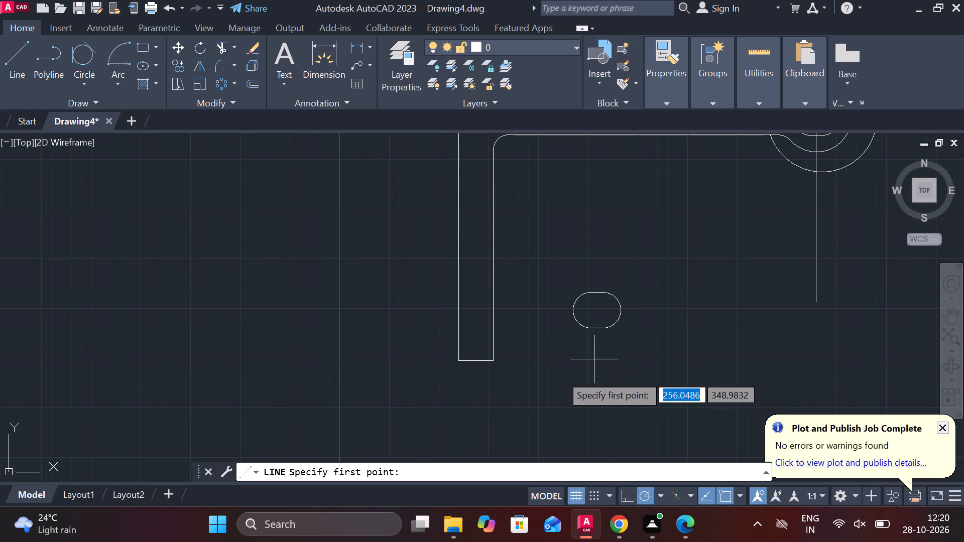
pyautogui.click(458, 356)
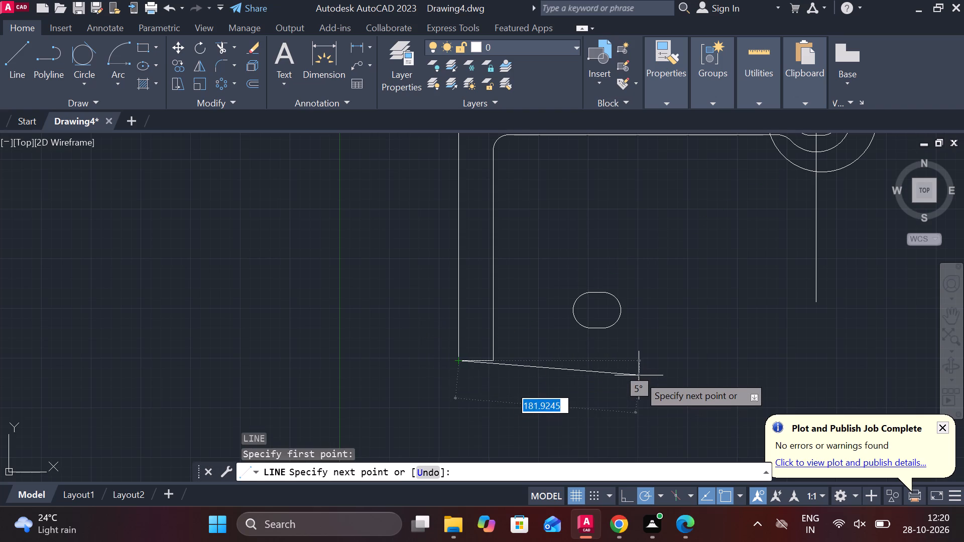
pyautogui.write('90')
pyautogui.press('Return')
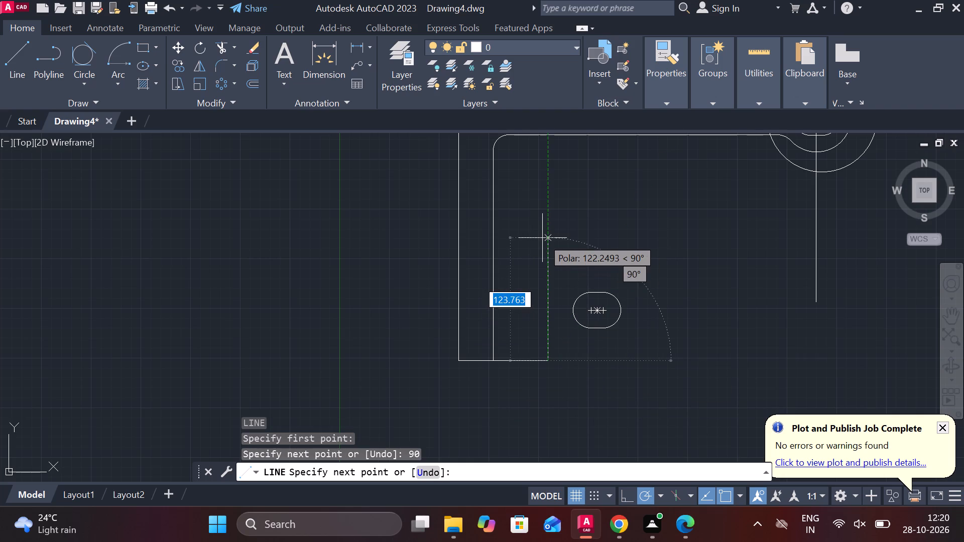
pyautogui.doubleClick(542, 238)
pyautogui.press('Escape')
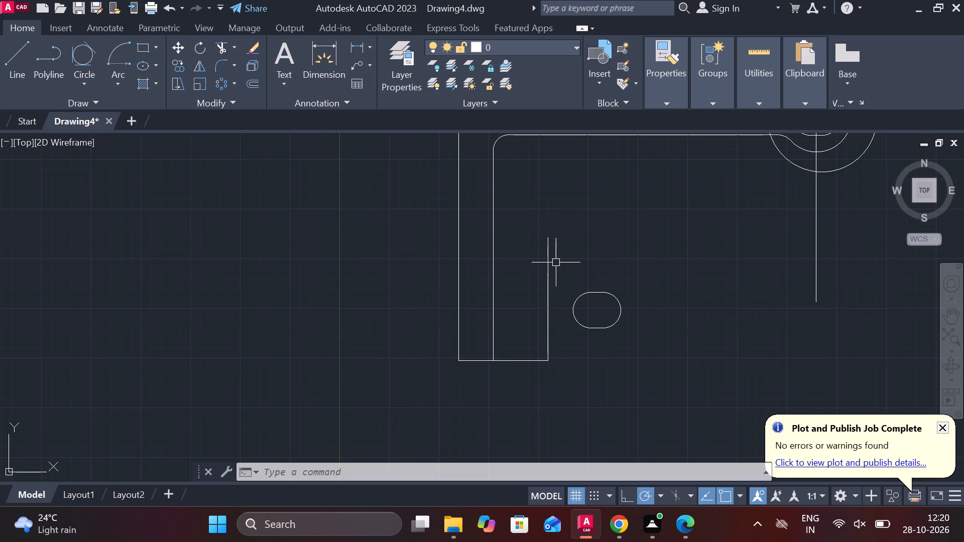
pyautogui.scroll(-1, 547, 262)
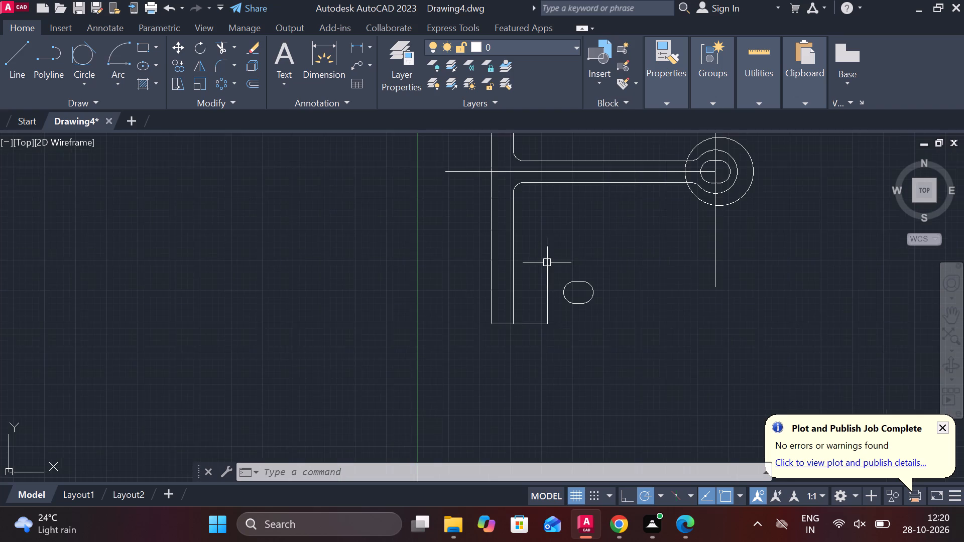
# From the stem centre line outside the bar, draw a 185-unit vertical line downward and continue about 268 units right across the bar.
pyautogui.moveTo(560, 272); pyautogui.dragTo(563, 286, button='middle')
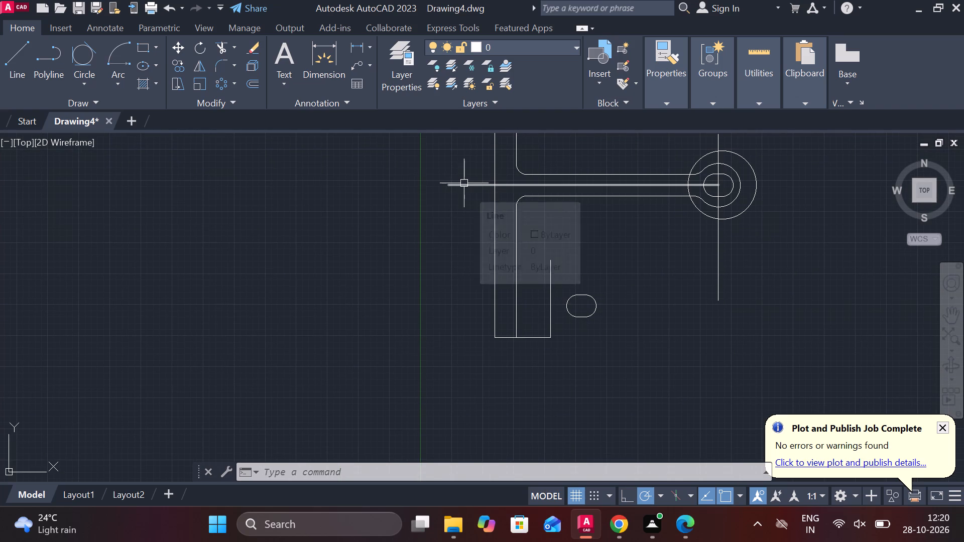
pyautogui.press('l')
pyautogui.press('Return')
pyautogui.click(461, 185)
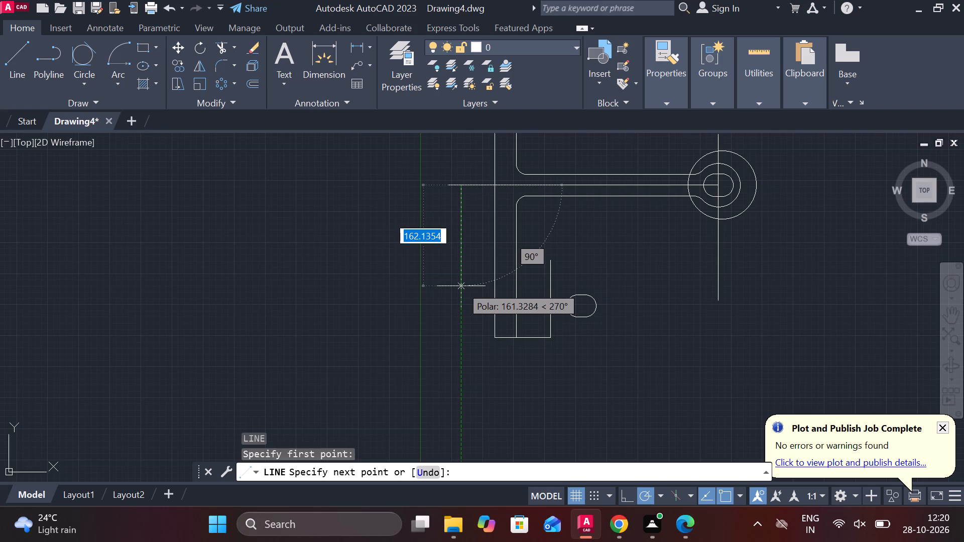
pyautogui.write('185')
pyautogui.press('space')
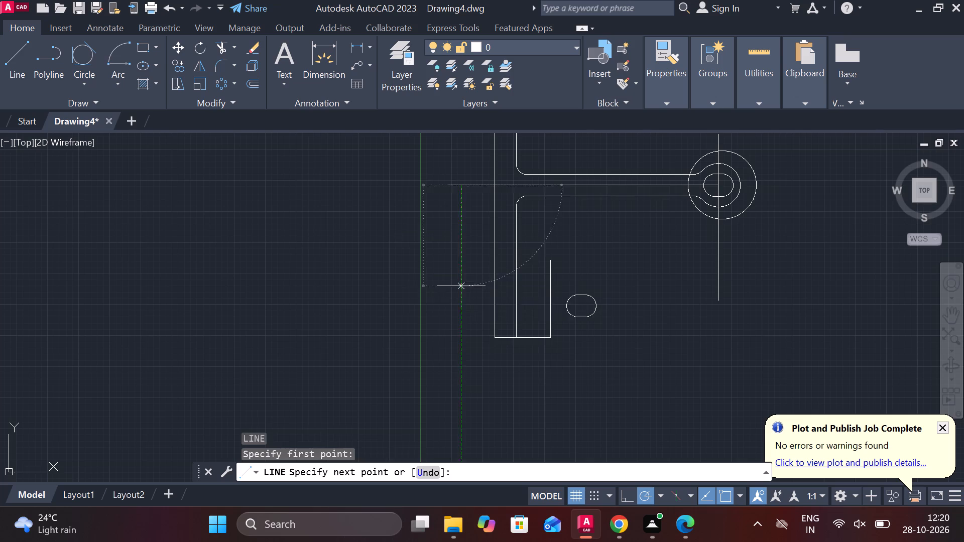
pyautogui.click(626, 303)
pyautogui.press('Escape')
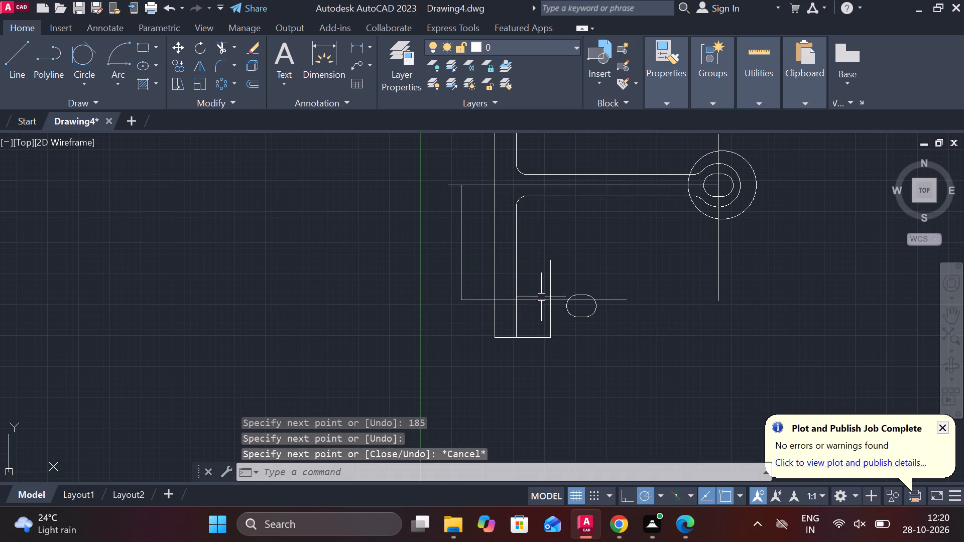
# Copy the loose slot by its centre to the intersection of the new horizontal line and the vertical line beside the bar.
pyautogui.scroll(1, 537, 295)
pyautogui.click(617, 332)
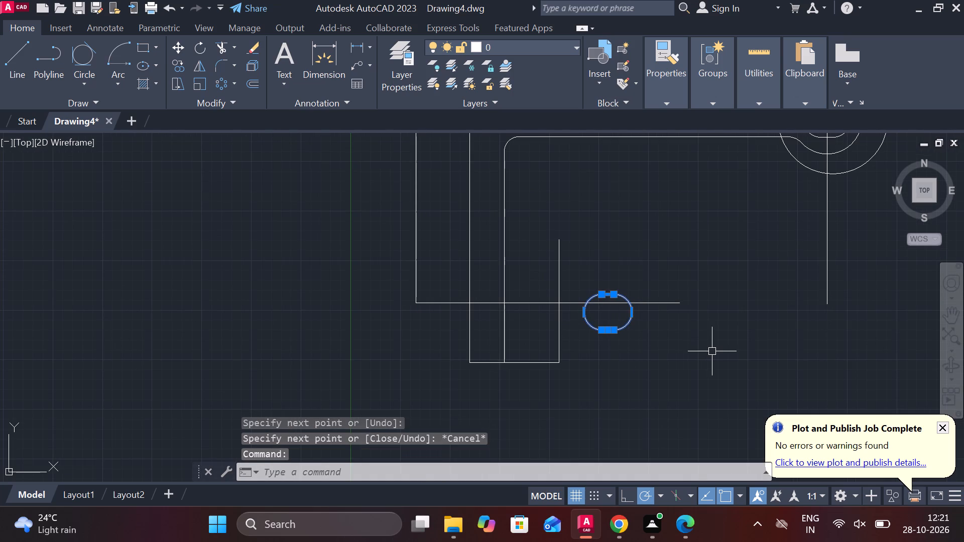
pyautogui.write('CO')
pyautogui.press('Return')
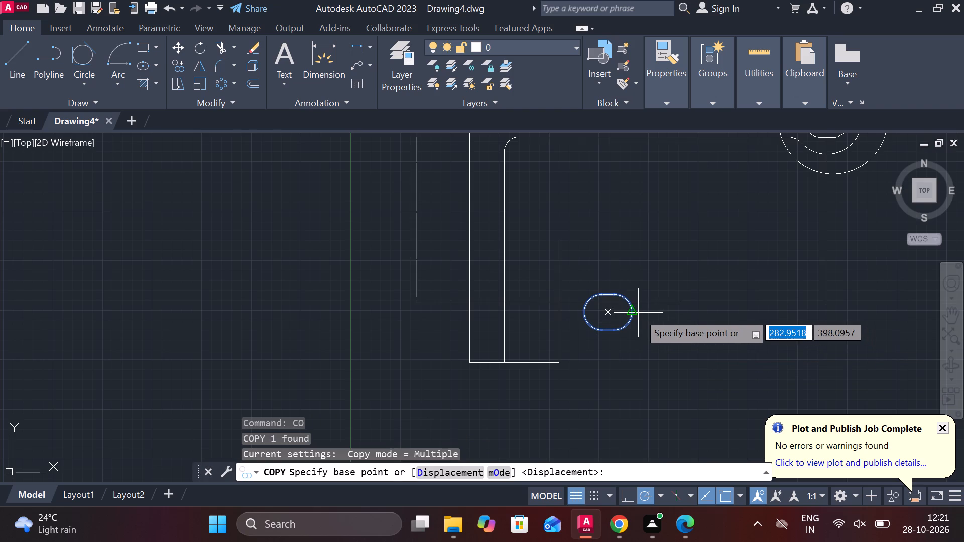
pyautogui.scroll(3, 638, 313)
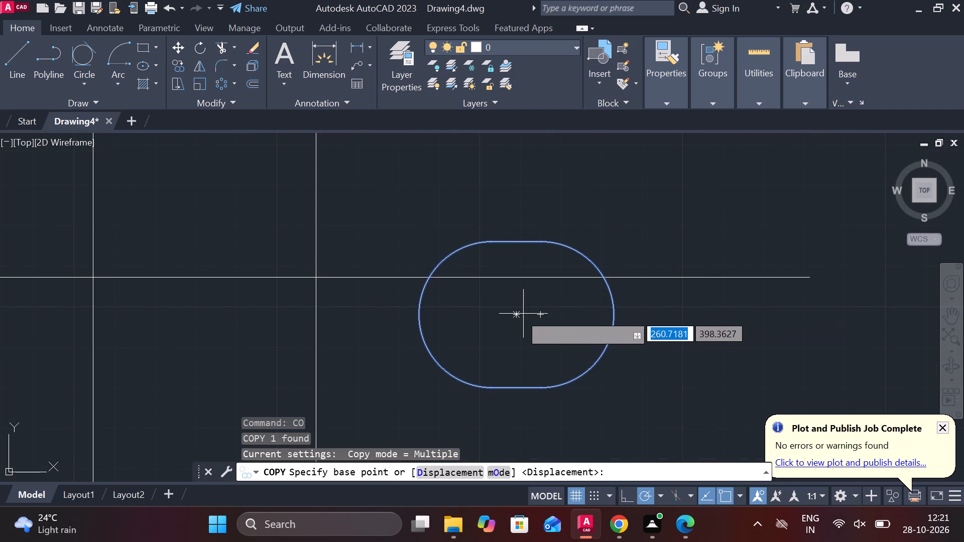
pyautogui.click(519, 314)
pyautogui.scroll(-1, 519, 315)
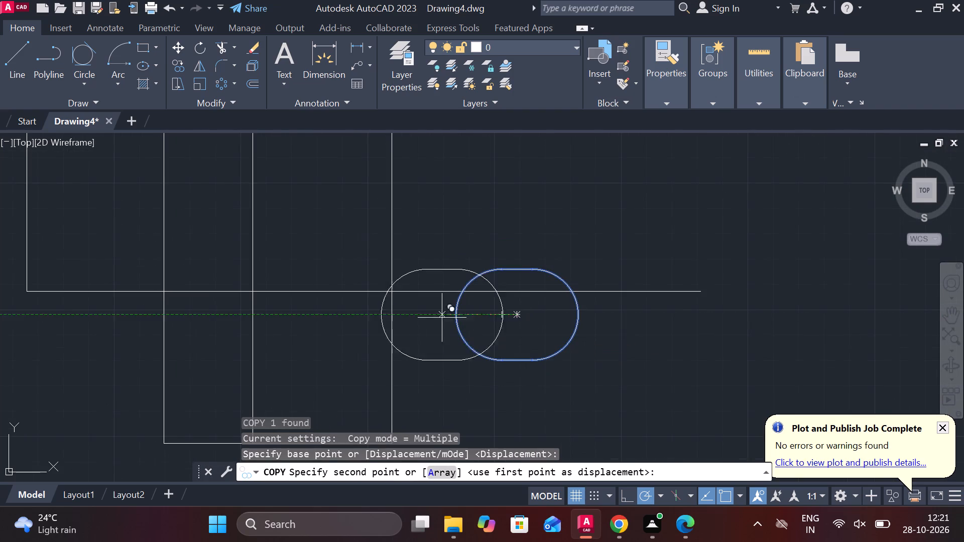
pyautogui.click(392, 291)
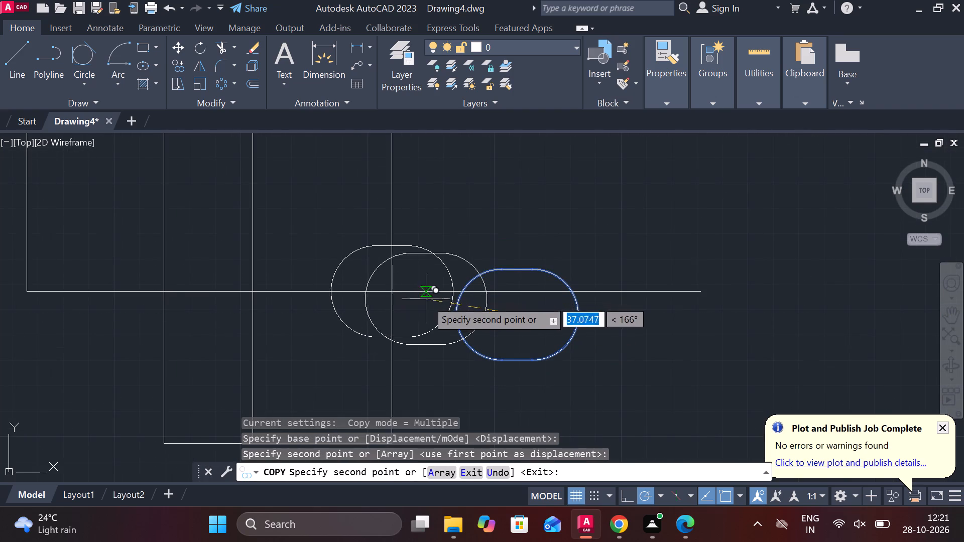
pyautogui.scroll(-2, 426, 299)
pyautogui.press('Escape')
pyautogui.scroll(-2, 548, 320)
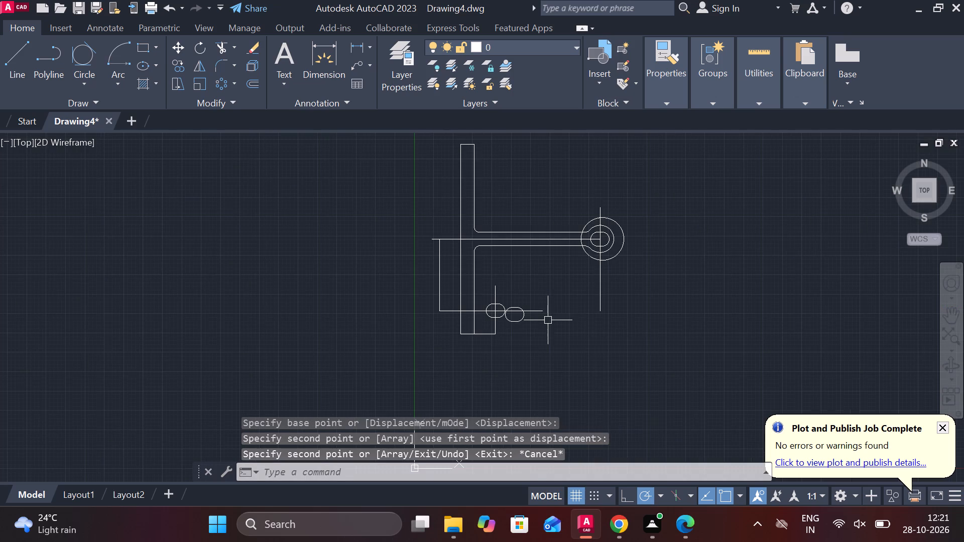
# Erase the original loose slot beside the newly placed copy.
pyautogui.scroll(2, 530, 307)
pyautogui.click(511, 328)
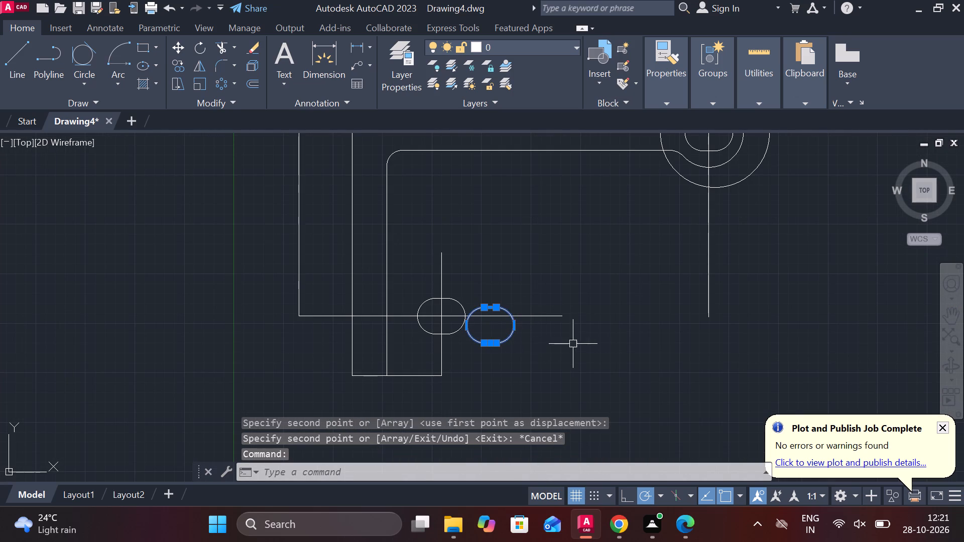
pyautogui.write('E')
pyautogui.press('space')
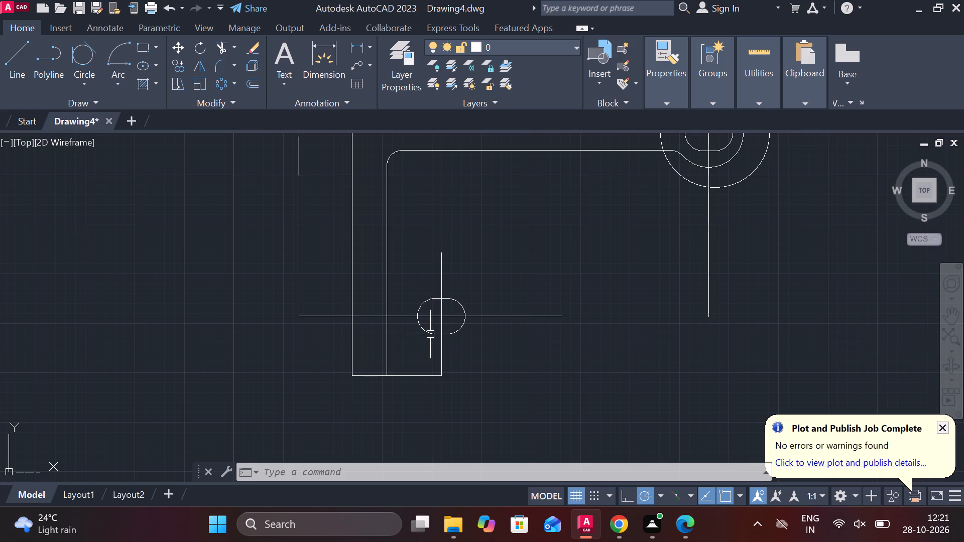
# Draw a horizontal line rightward past the slot, starting on the bar's inner edge 35 units below the slot's centre line.
pyautogui.scroll(1, 412, 297)
pyautogui.press('l')
pyautogui.press('Return')
pyautogui.scroll(-1, 404, 317)
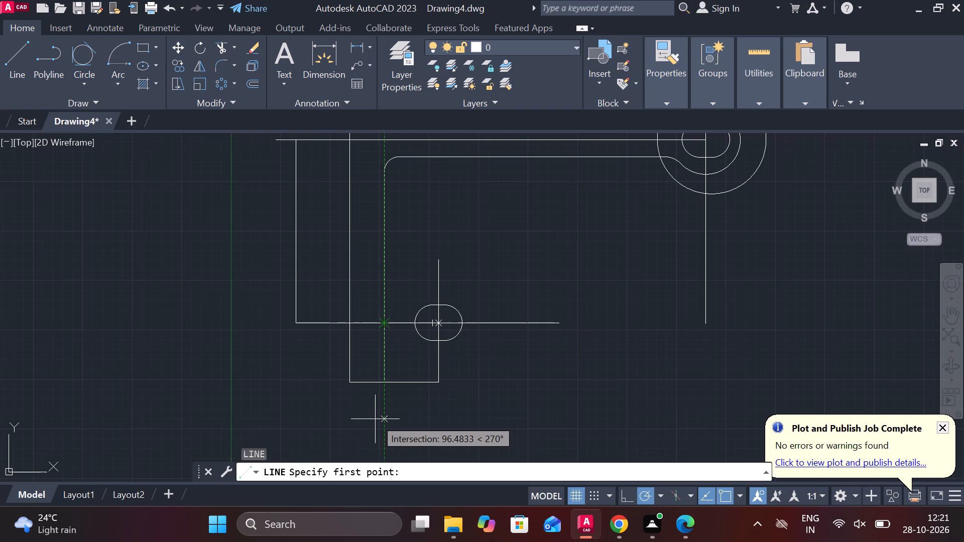
pyautogui.write('35')
pyautogui.press('Return')
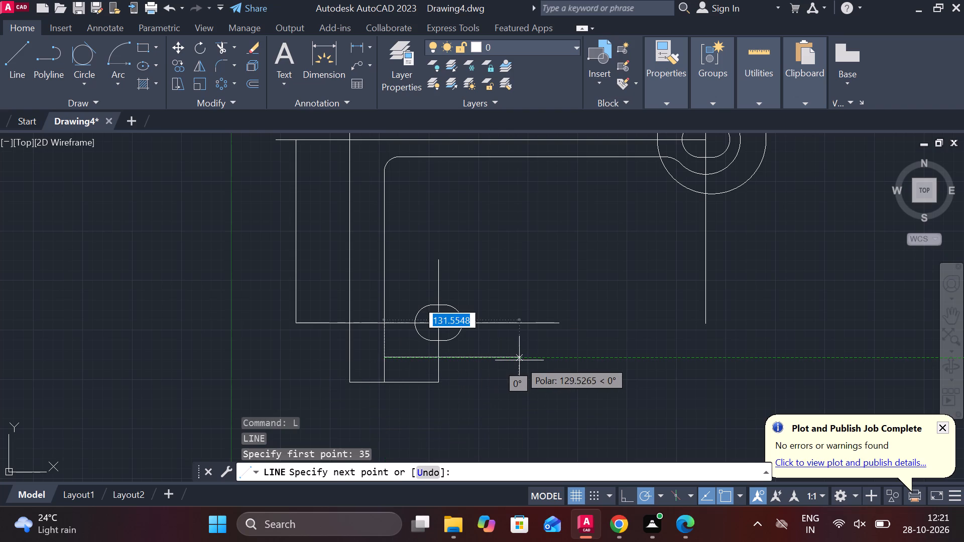
pyautogui.click(522, 360)
pyautogui.press('Escape')
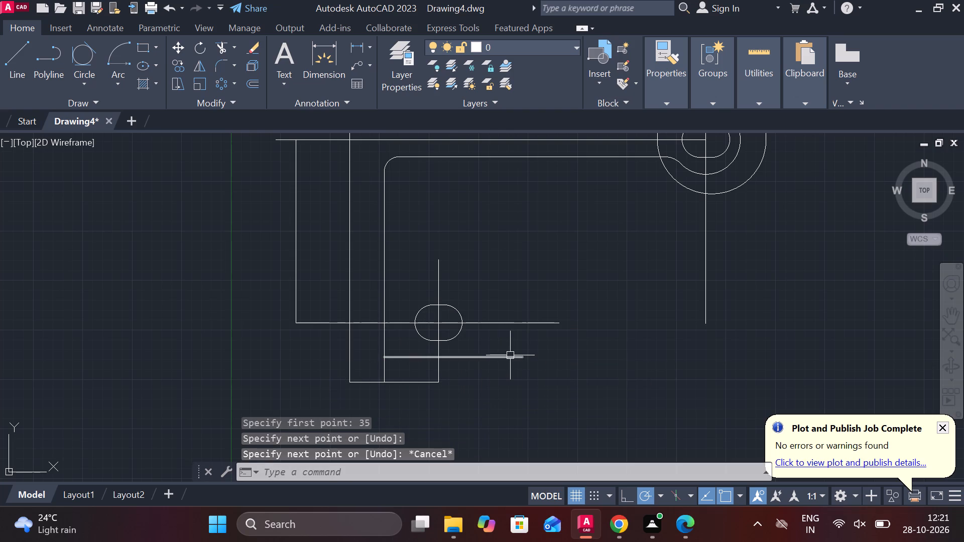
# Offset the new horizontal line 70 units upward to the other side of the slot.
pyautogui.click(510, 356)
pyautogui.press('o')
pyautogui.press('Return')
pyautogui.press('Return')
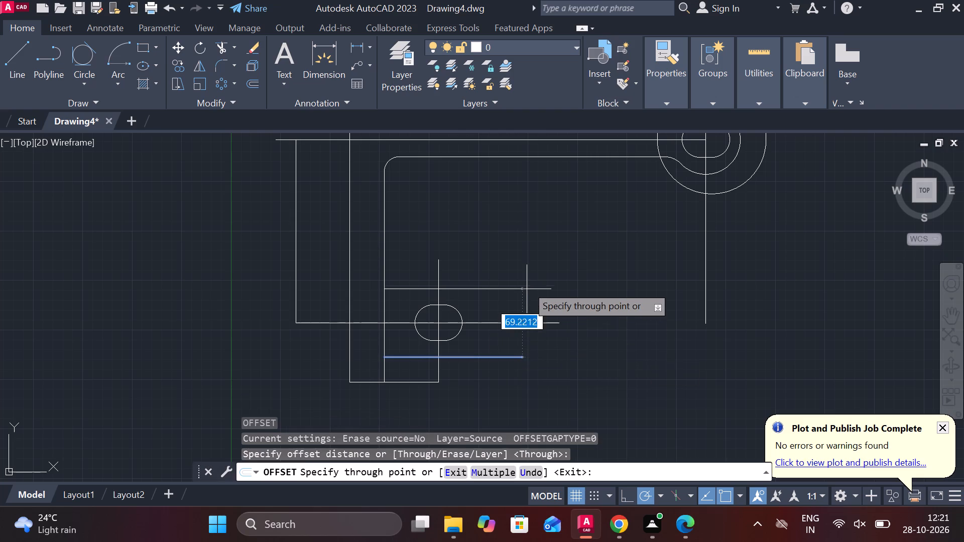
pyautogui.write('70')
pyautogui.press('Return')
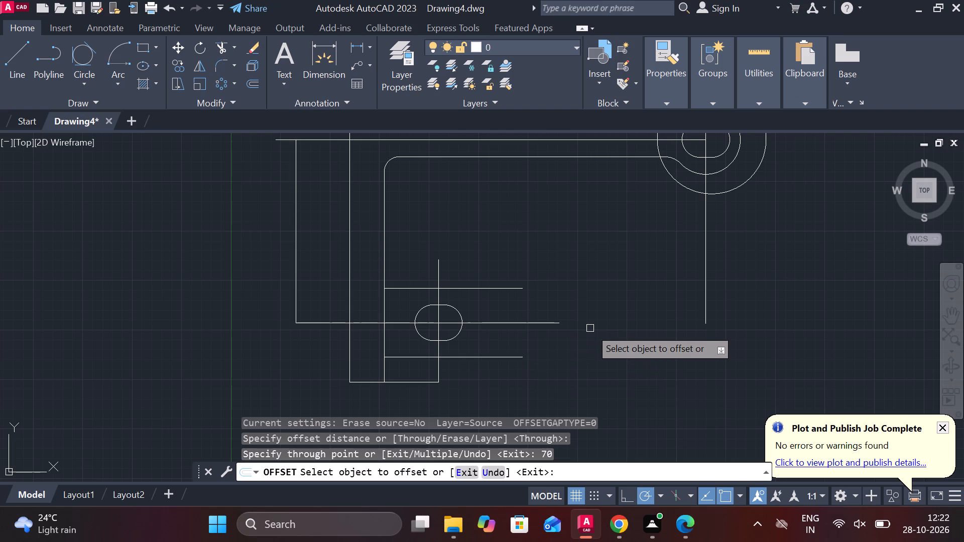
pyautogui.moveTo(590, 328); pyautogui.dragTo(585, 367, button='middle')
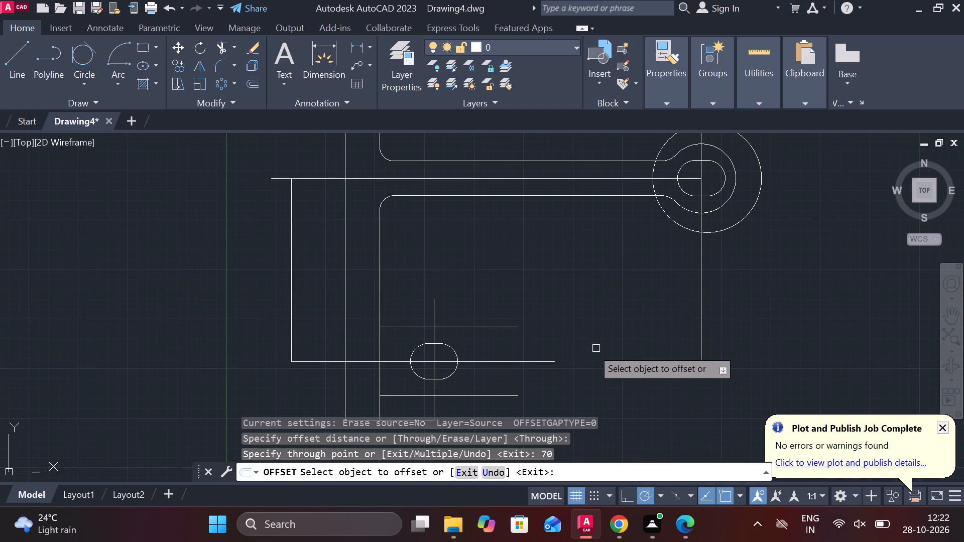
pyautogui.moveTo(587, 349); pyautogui.dragTo(619, 314, button='middle')
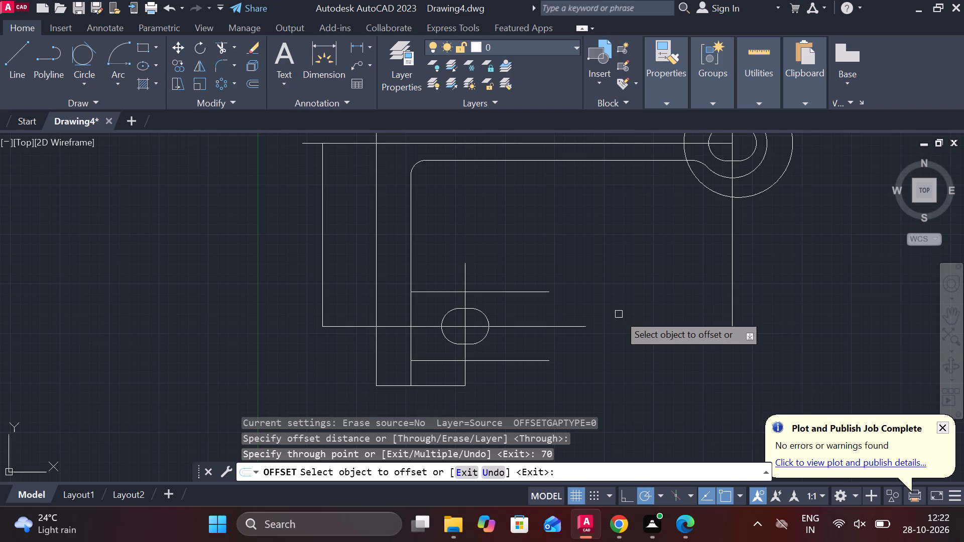
pyautogui.moveTo(741, 309); pyautogui.dragTo(680, 376, button='middle')
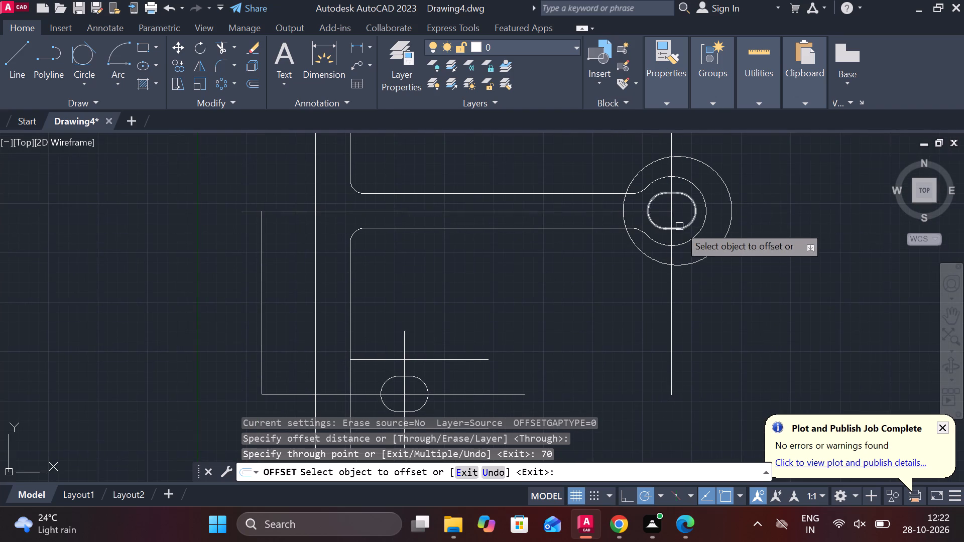
pyautogui.press('Escape')
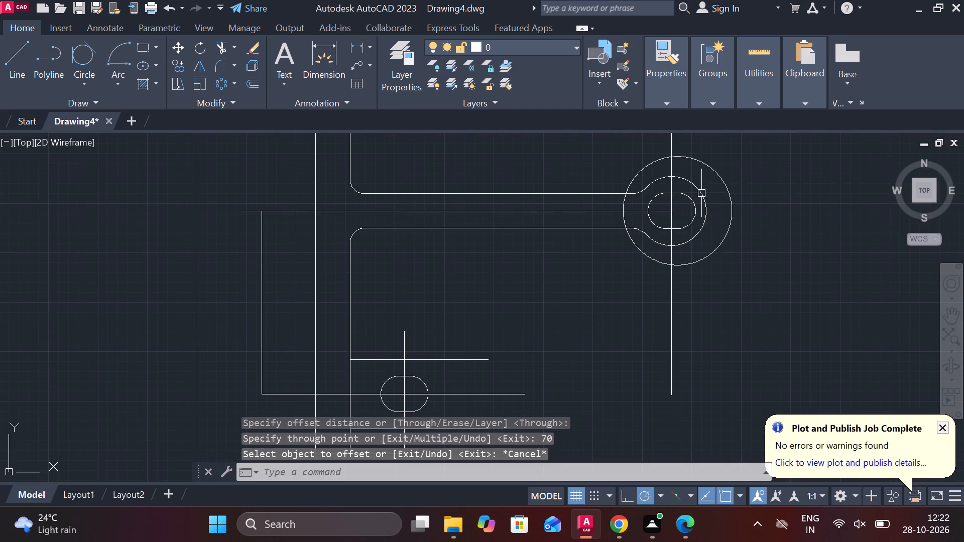
# Erase the large arc around the stem-end slot and the two small fillet arcs joining it to the stem edges.
pyautogui.click(701, 193)
pyautogui.write('E')
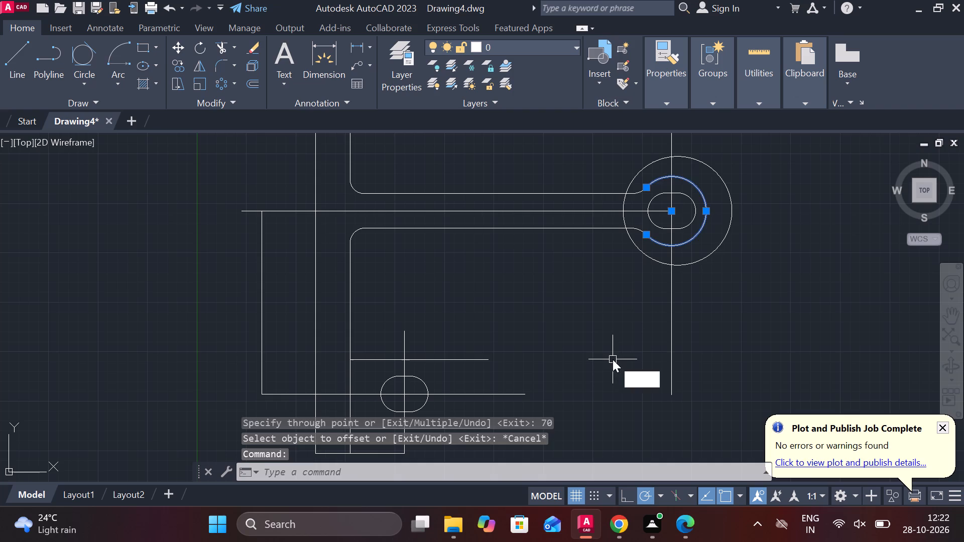
pyautogui.press('space')
pyautogui.click(644, 236)
pyautogui.write('E')
pyautogui.press('space')
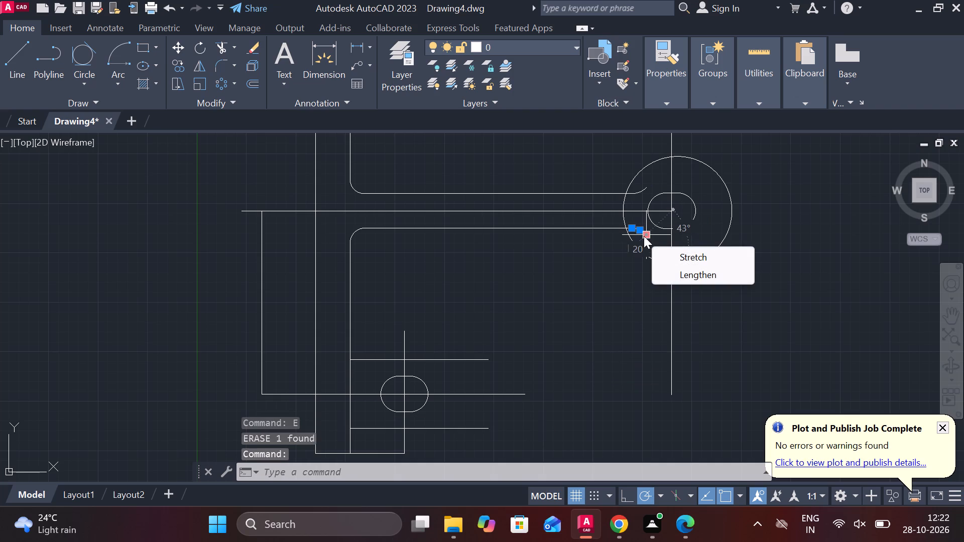
pyautogui.click(649, 185)
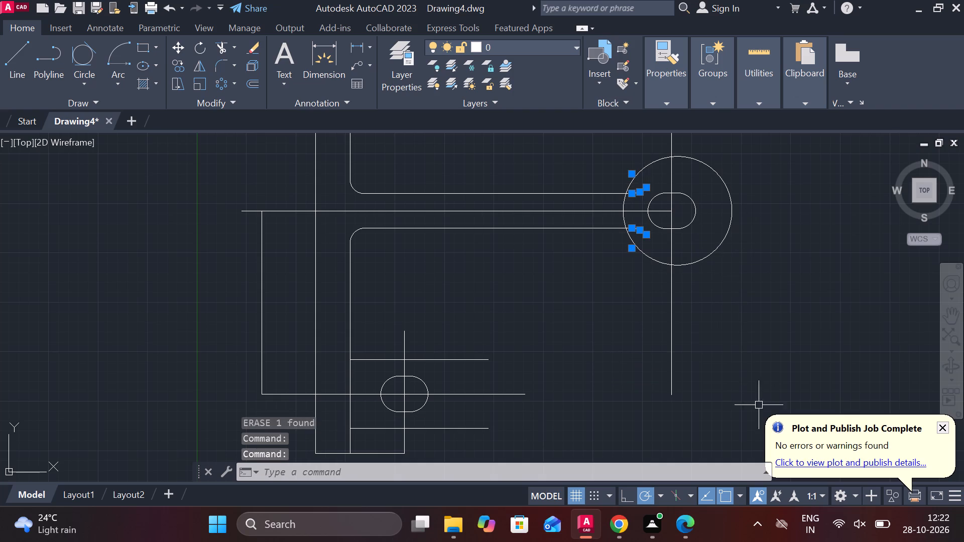
pyautogui.write('E')
pyautogui.press('space')
# Draw a 70-diameter circle around the stem-end slot, concentric with the outer circle.
pyautogui.write('C')
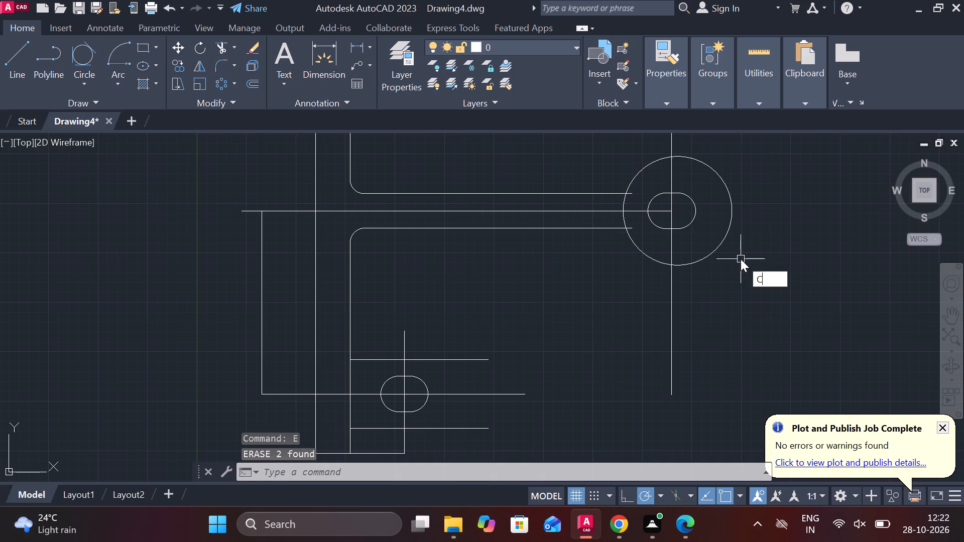
pyautogui.press('space')
pyautogui.click(681, 209)
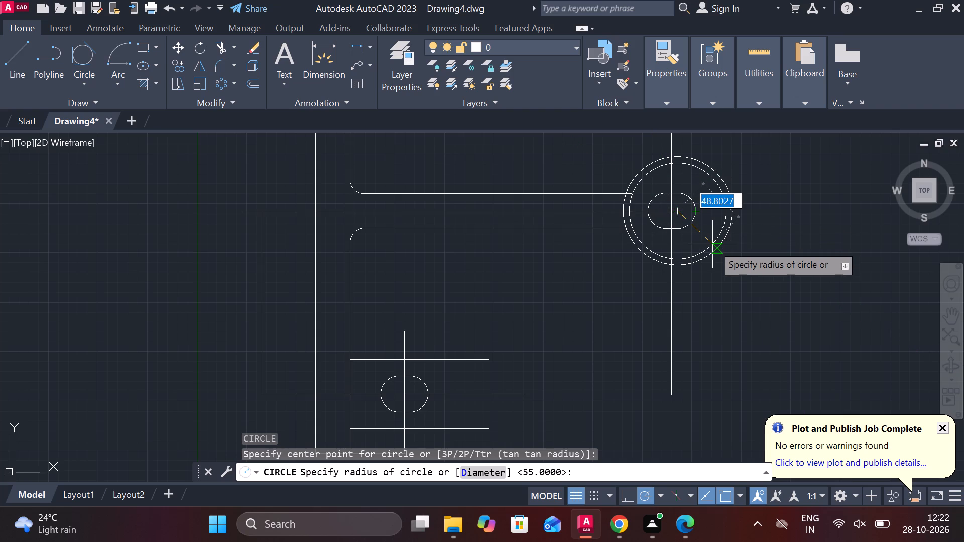
pyautogui.write('D')
pyautogui.press('space')
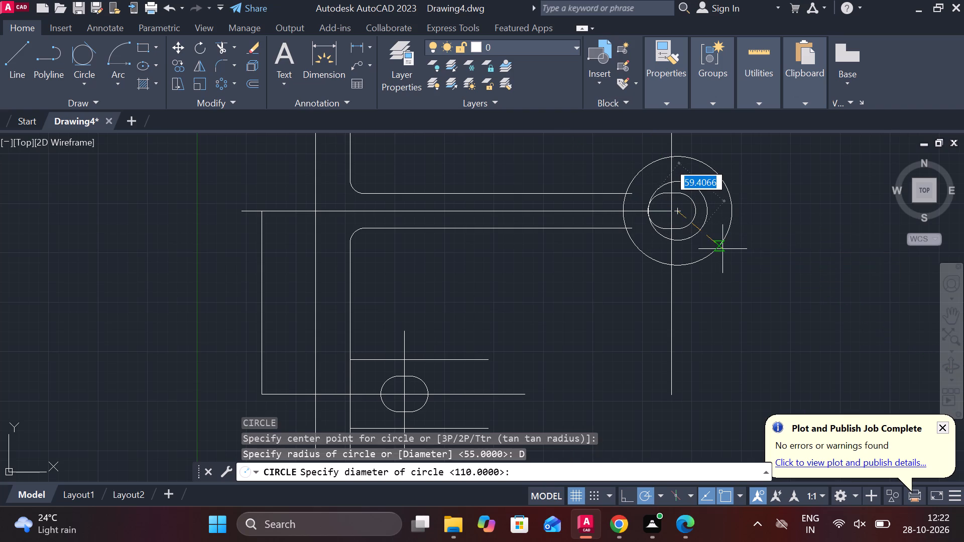
pyautogui.write('70')
pyautogui.press('Return')
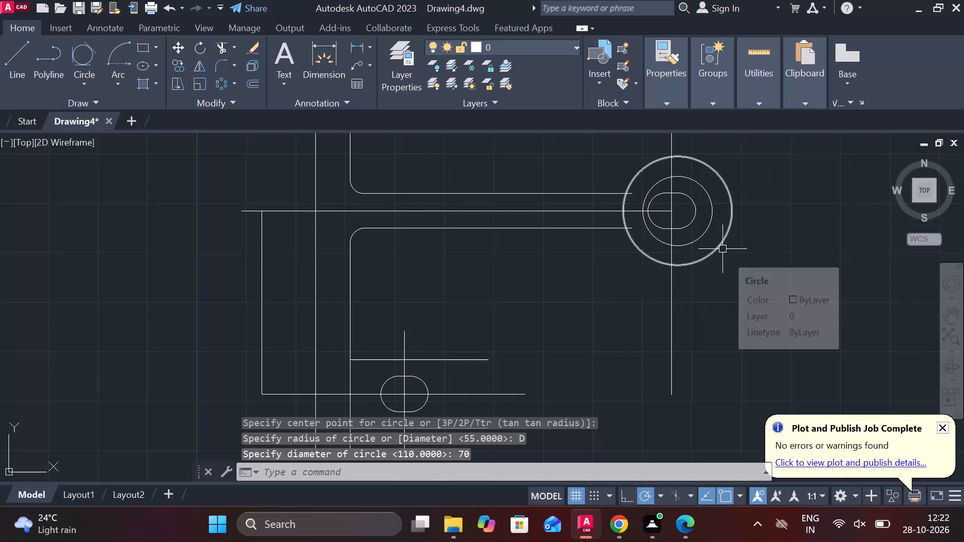
# Extend the stem's upper and lower edges to the 70-diameter circle.
pyautogui.scroll(2, 649, 207)
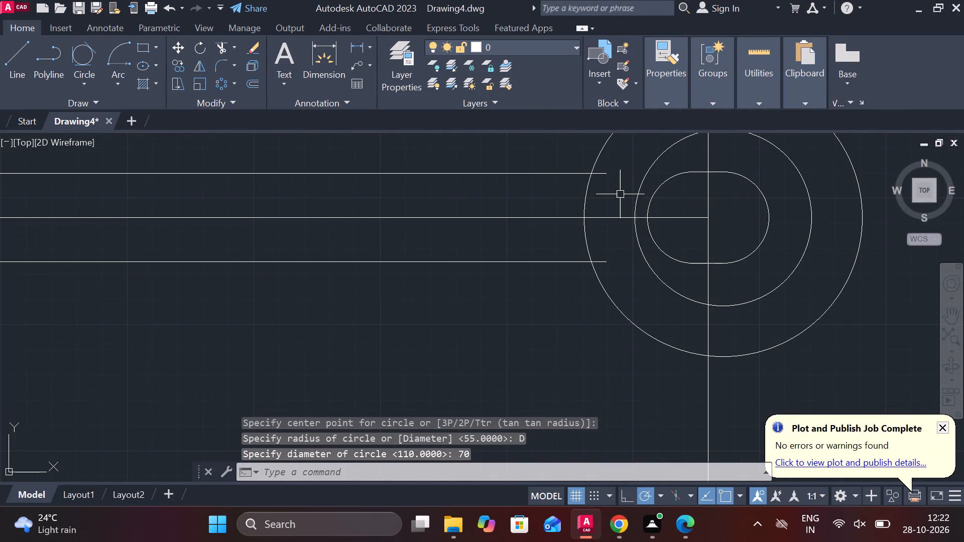
pyautogui.write('EX')
pyautogui.press('space')
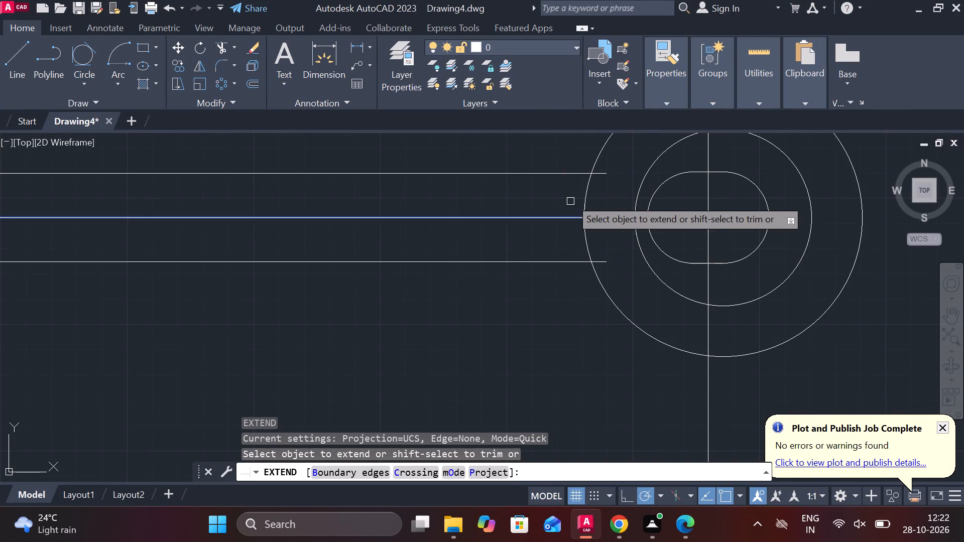
pyautogui.click(562, 172)
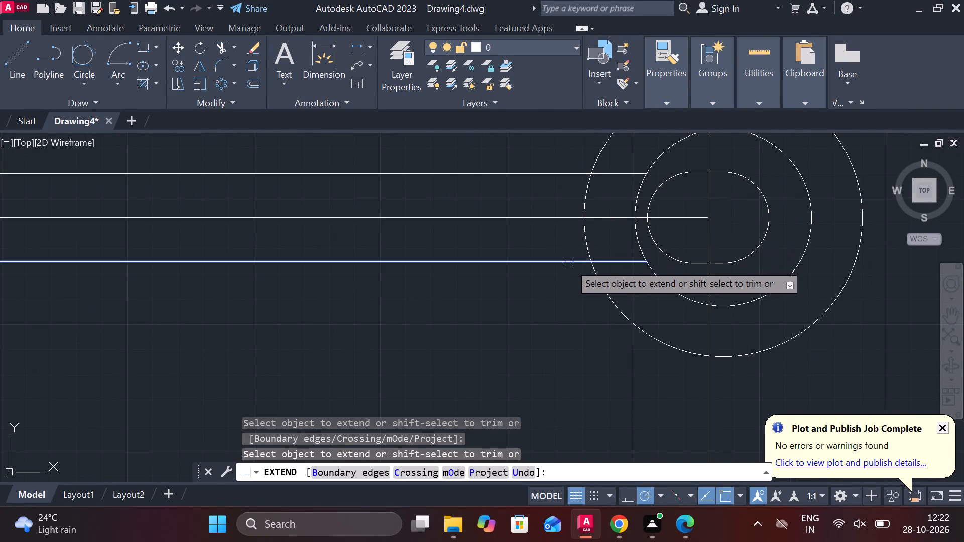
pyautogui.click(569, 263)
pyautogui.press('Escape')
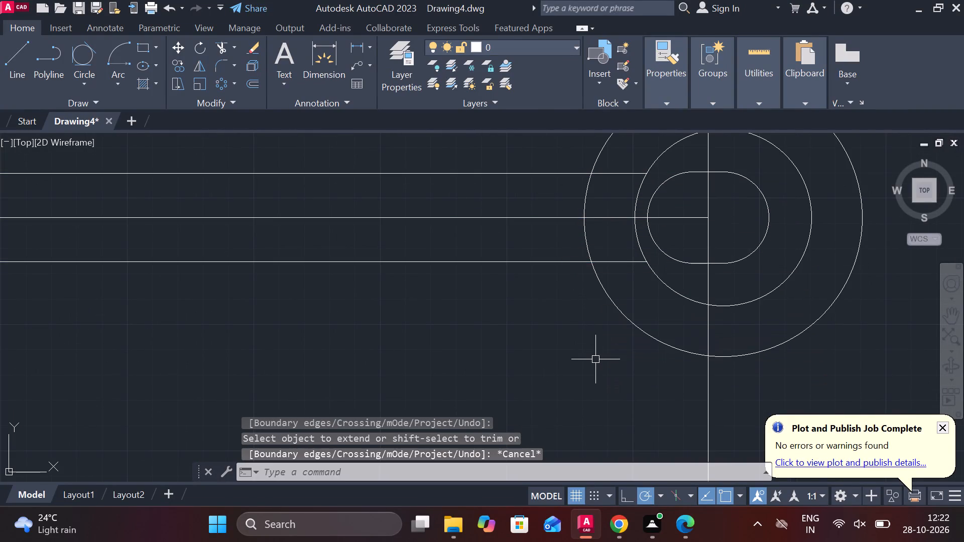
# Trim away both parts of the 70-diameter circle lying between the stem's two edges.
pyautogui.write('TR')
pyautogui.press('space')
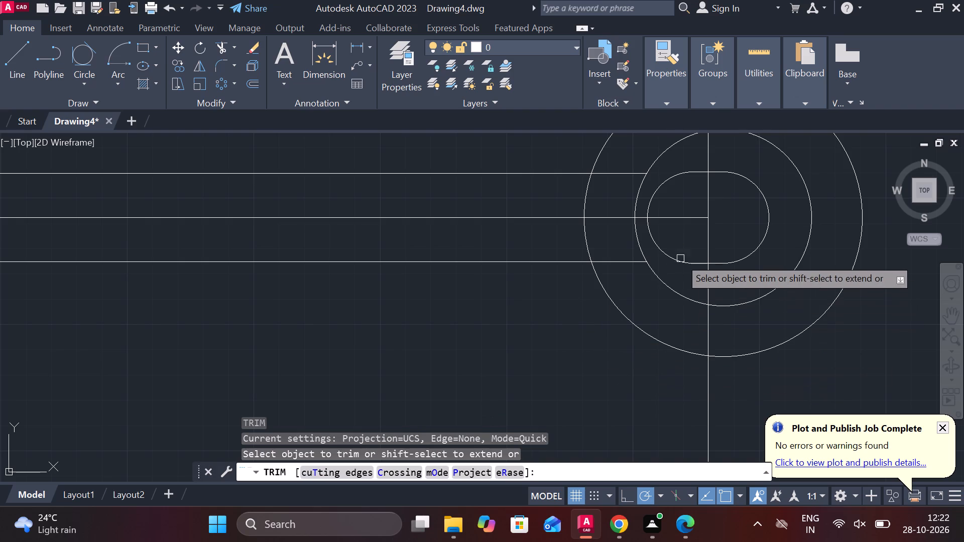
pyautogui.click(639, 237)
pyautogui.click(638, 203)
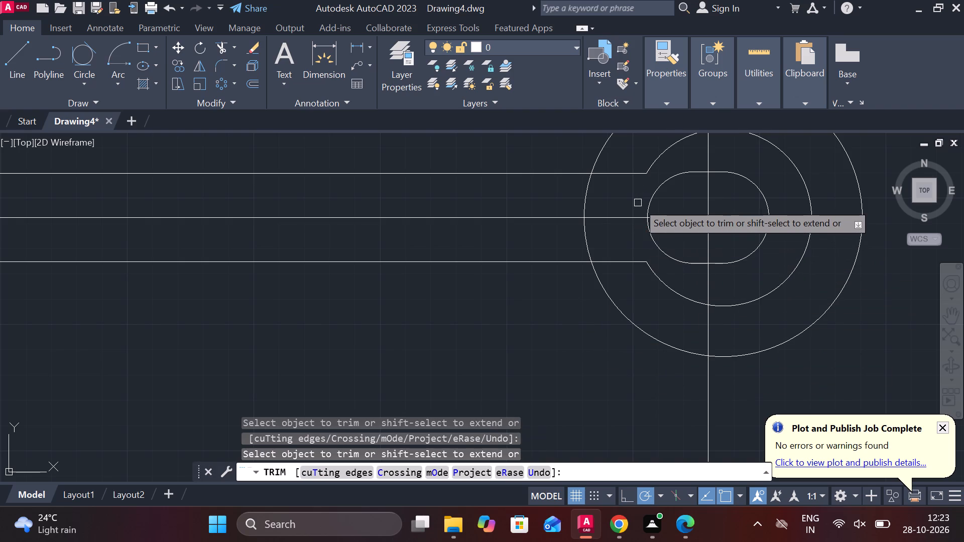
# Trim away both parts of the large outer circle lying between the stem's upper and lower edges.
pyautogui.click(587, 186)
pyautogui.click(588, 234)
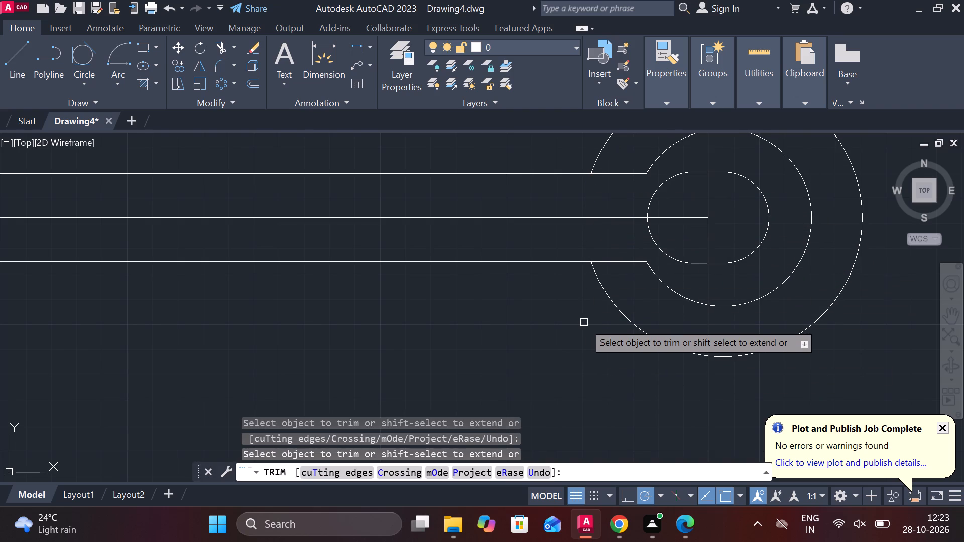
pyautogui.moveTo(577, 322); pyautogui.dragTo(540, 328, button='middle')
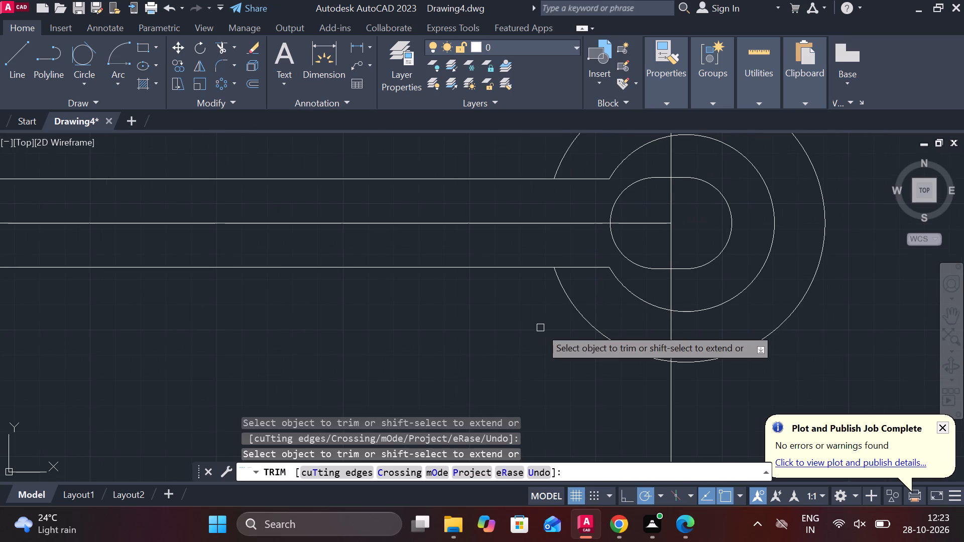
pyautogui.press('Escape')
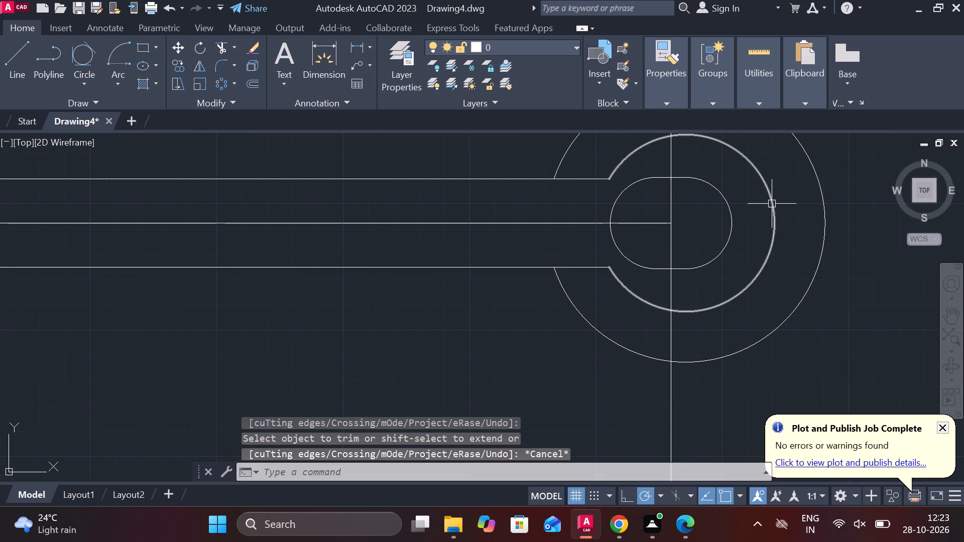
# Erase the 70-diameter arc around the stem-end slot.
pyautogui.click(772, 204)
pyautogui.write('E')
pyautogui.press('space')
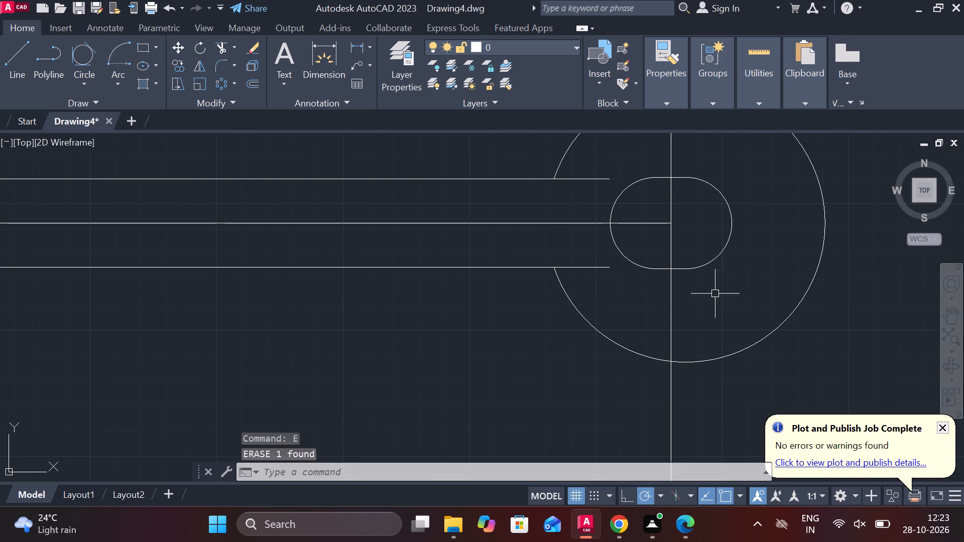
# Draw a 70-diameter circle centred where the stem's centreline meets the vertical centreline in the stem-end slot.
pyautogui.write('C')
pyautogui.press('space')
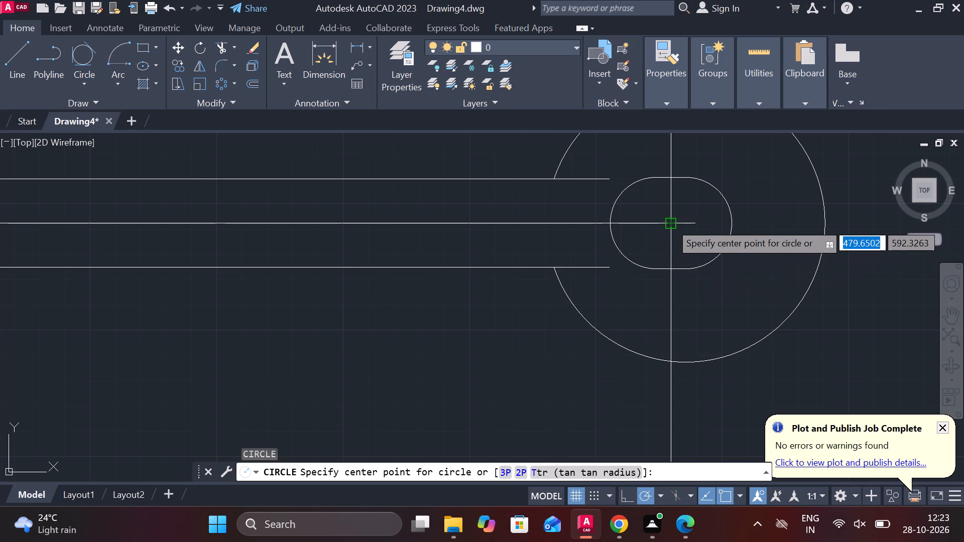
pyautogui.click(670, 223)
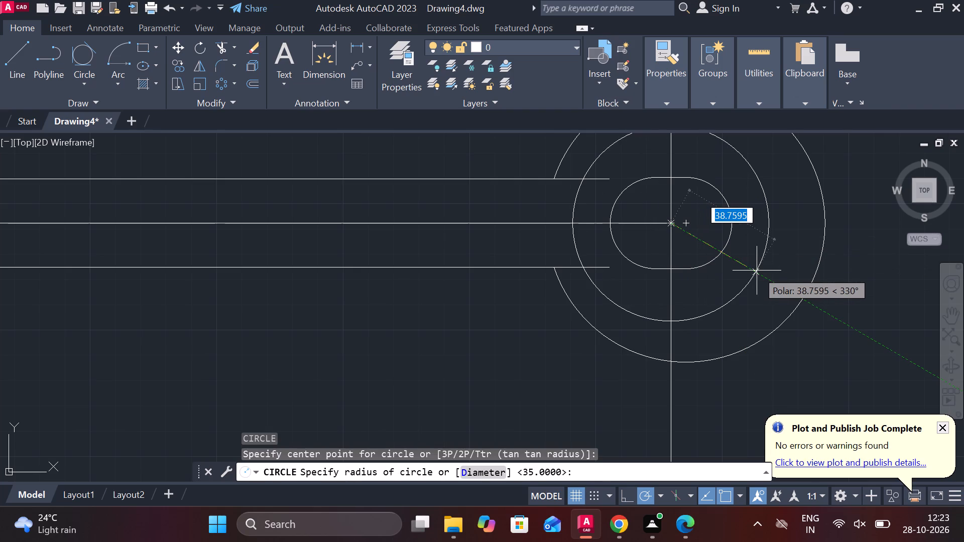
pyautogui.write('D 70')
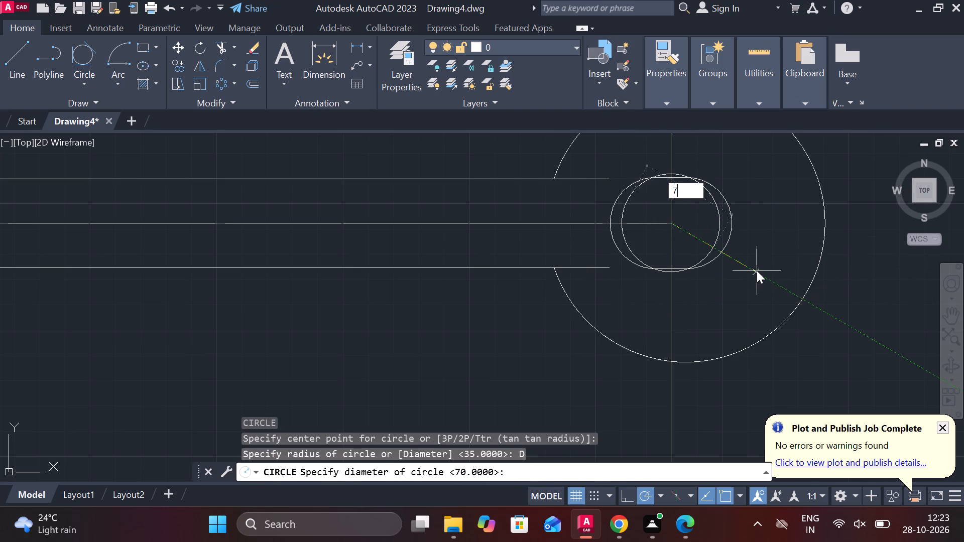
pyautogui.press('Return')
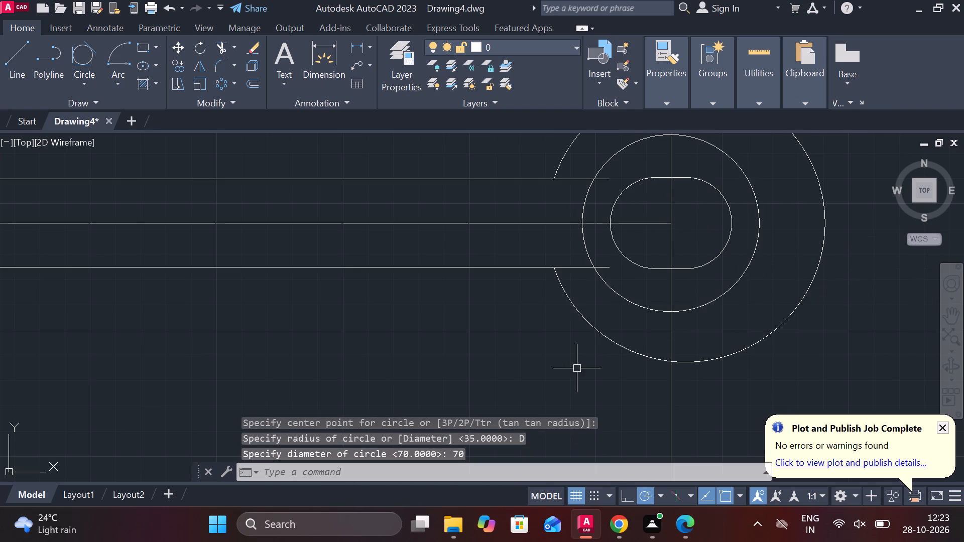
# Trim the stem edge ends inside the new 70-diameter circle and the circle's portion between the two edges.
pyautogui.write('TR')
pyautogui.press('space')
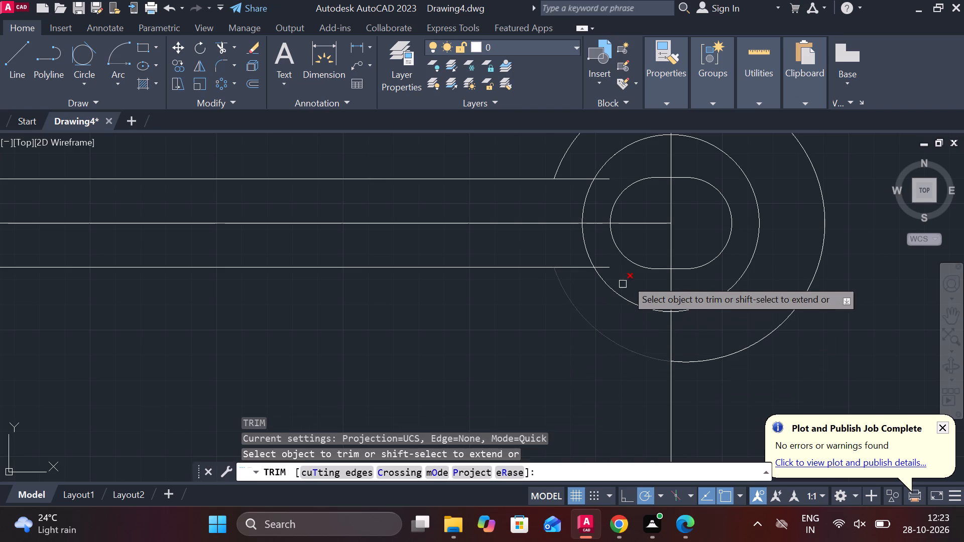
pyautogui.click(601, 264)
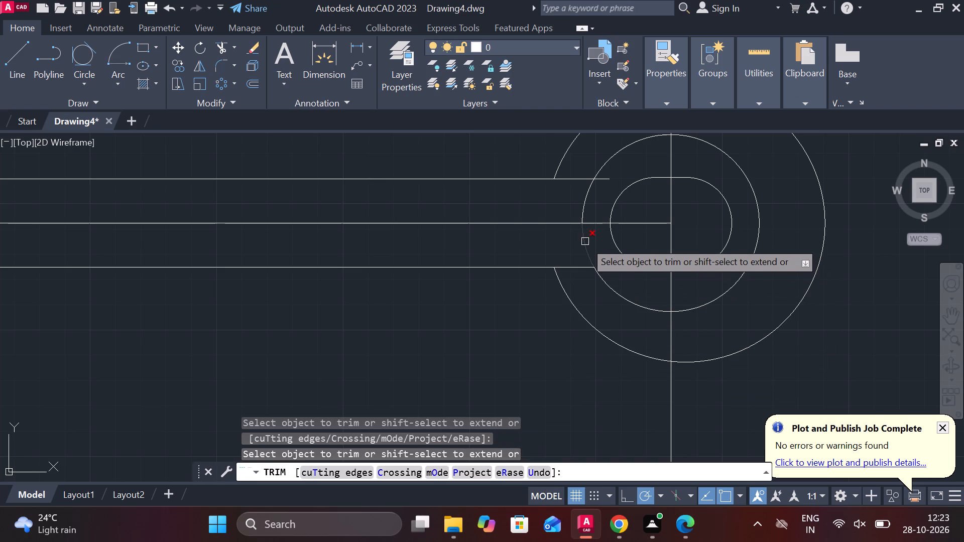
pyautogui.click(585, 241)
pyautogui.click(582, 197)
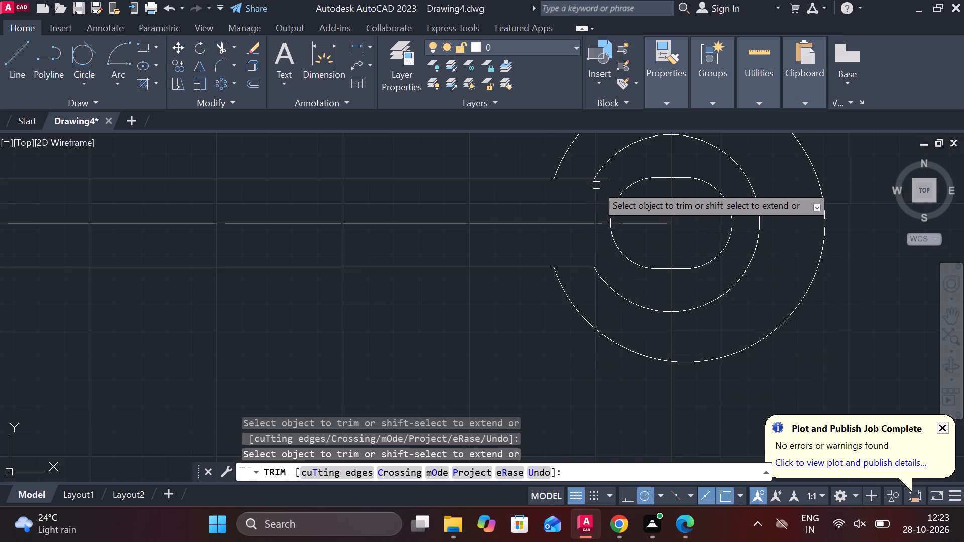
pyautogui.click(605, 182)
pyautogui.press('Escape')
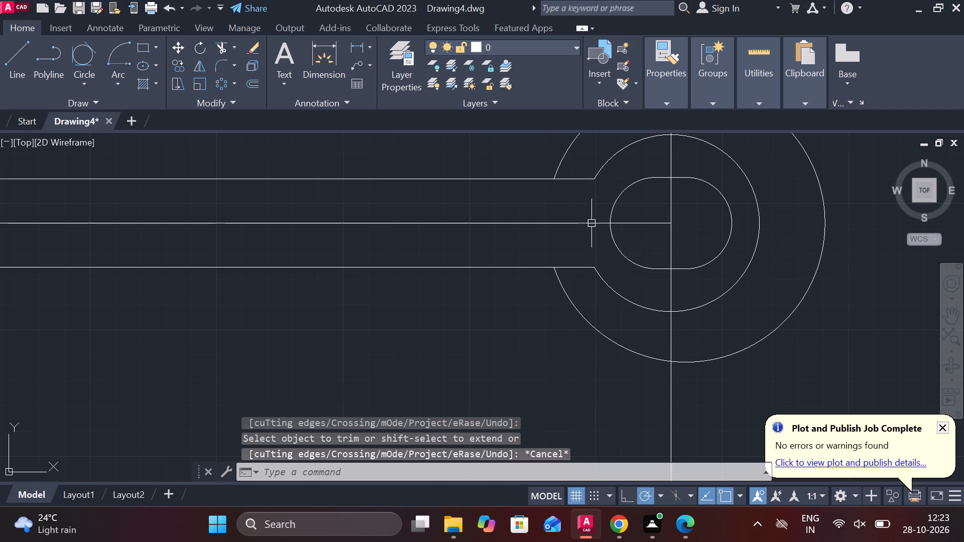
# Fillet the upper and lower stem edges into the 70-diameter arc with a radius of 20.
pyautogui.write('F R')
pyautogui.press('space')
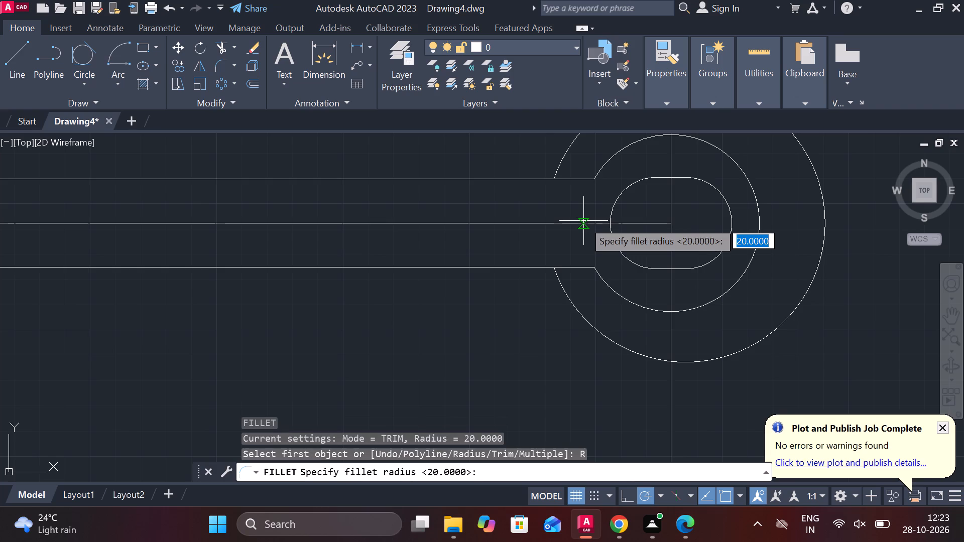
pyautogui.write('20')
pyautogui.press('Return')
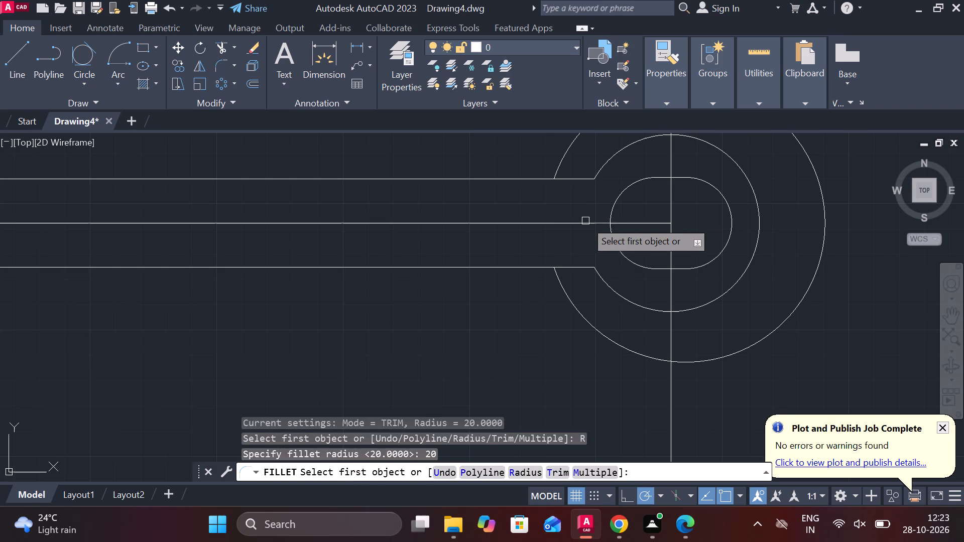
pyautogui.click(578, 180)
pyautogui.click(604, 161)
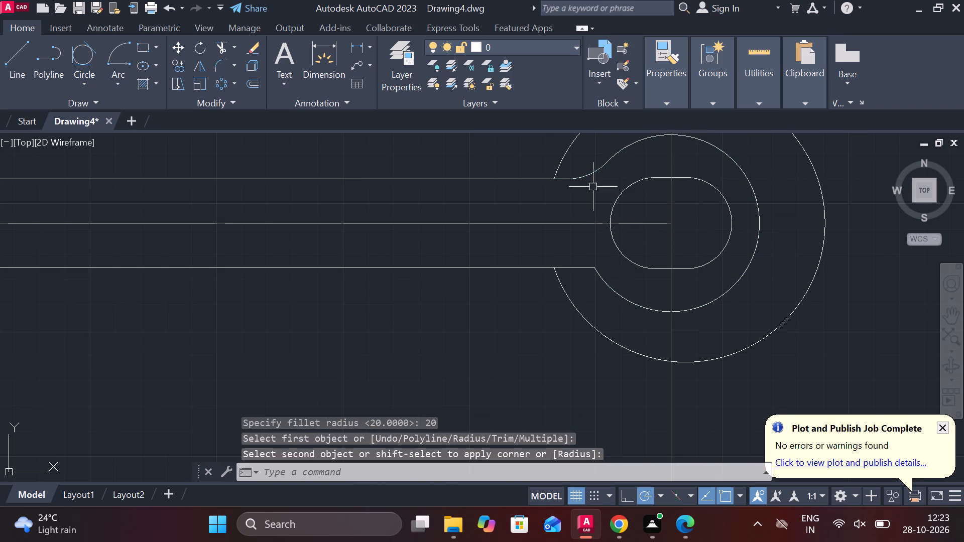
pyautogui.press('space')
pyautogui.click(579, 266)
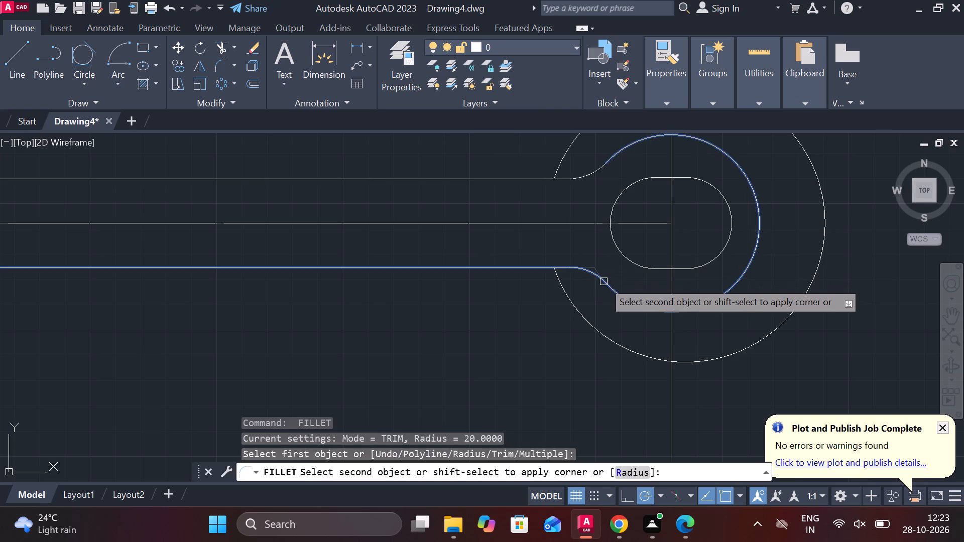
pyautogui.click(604, 282)
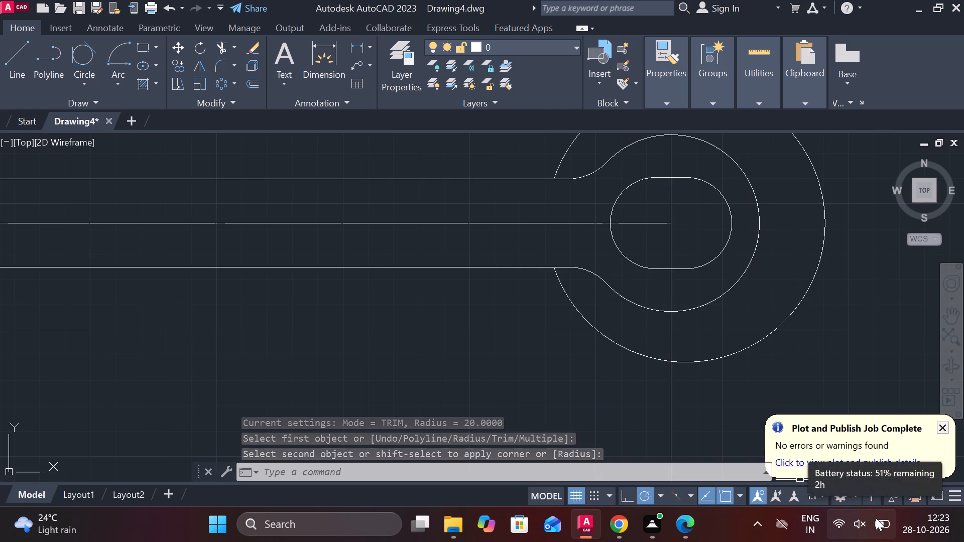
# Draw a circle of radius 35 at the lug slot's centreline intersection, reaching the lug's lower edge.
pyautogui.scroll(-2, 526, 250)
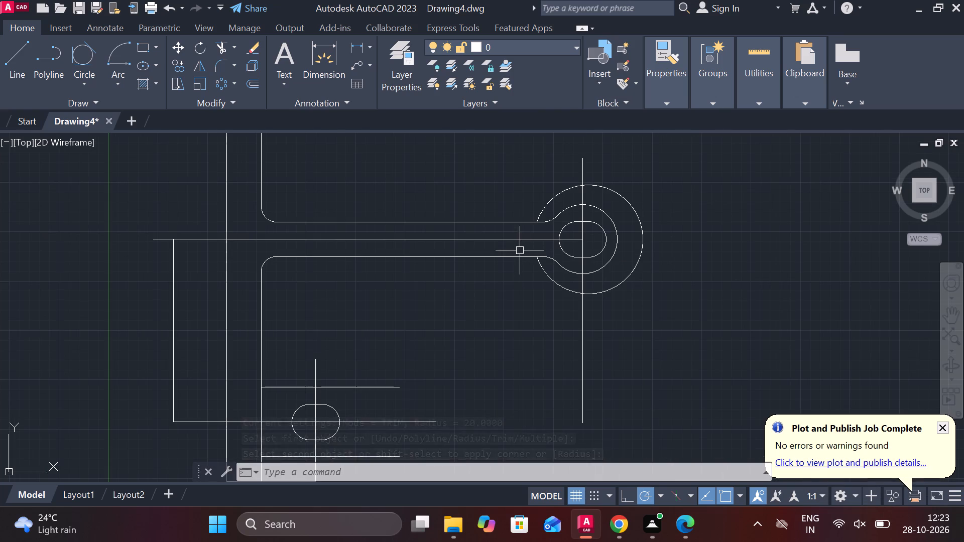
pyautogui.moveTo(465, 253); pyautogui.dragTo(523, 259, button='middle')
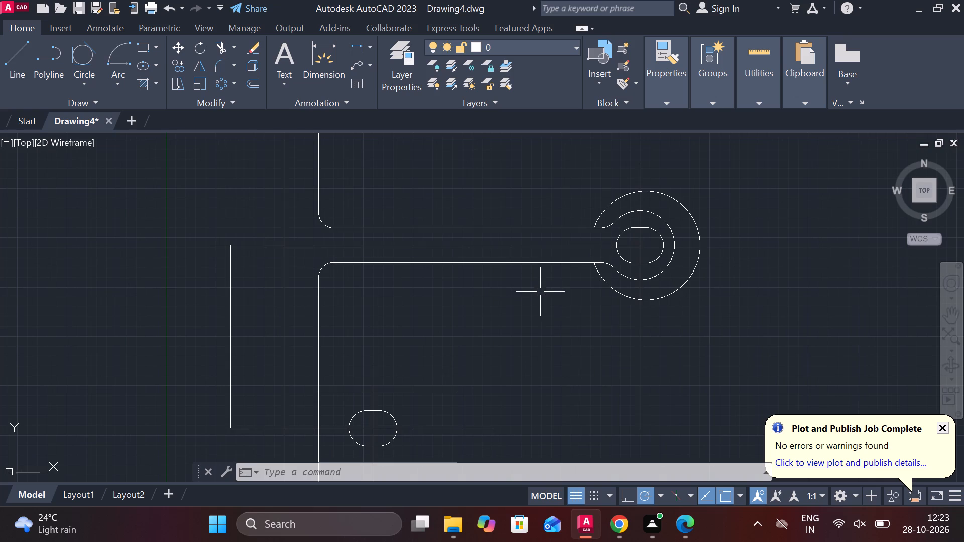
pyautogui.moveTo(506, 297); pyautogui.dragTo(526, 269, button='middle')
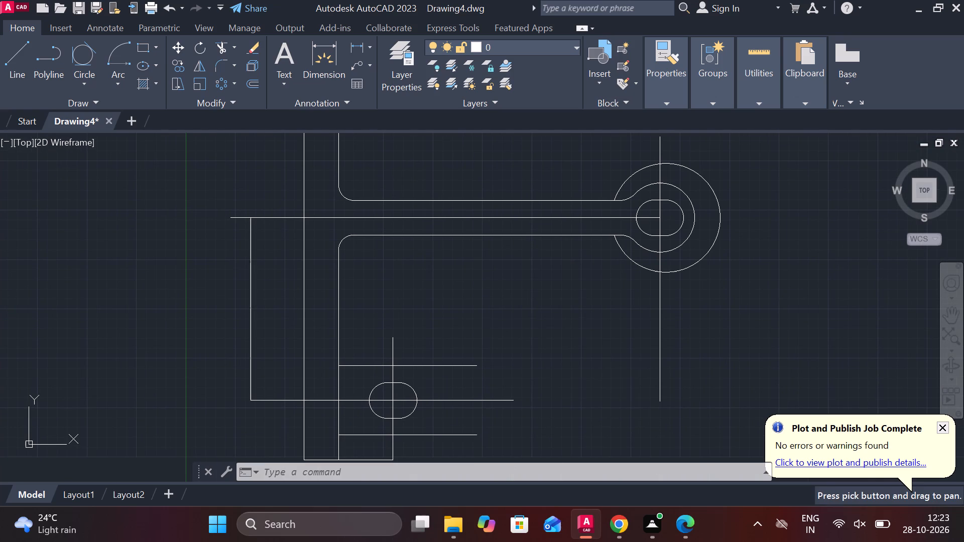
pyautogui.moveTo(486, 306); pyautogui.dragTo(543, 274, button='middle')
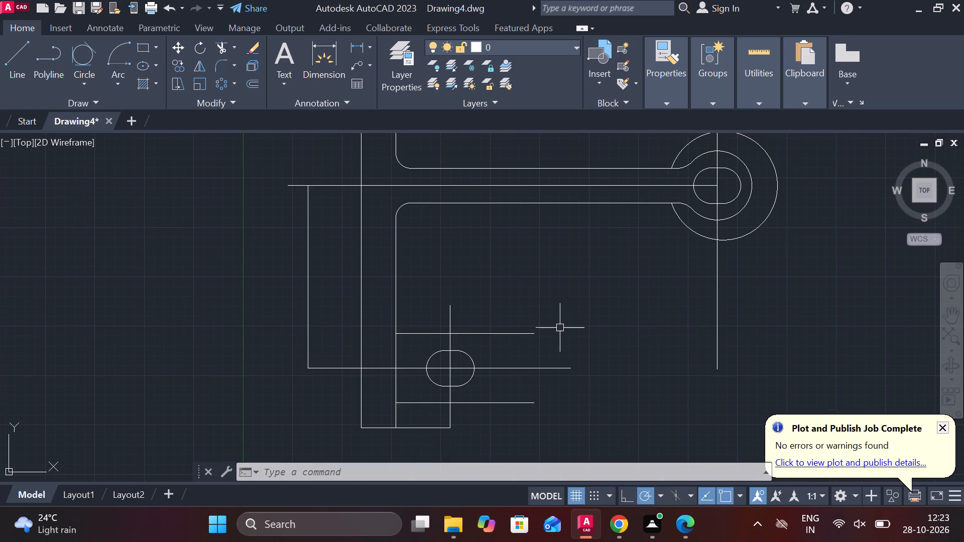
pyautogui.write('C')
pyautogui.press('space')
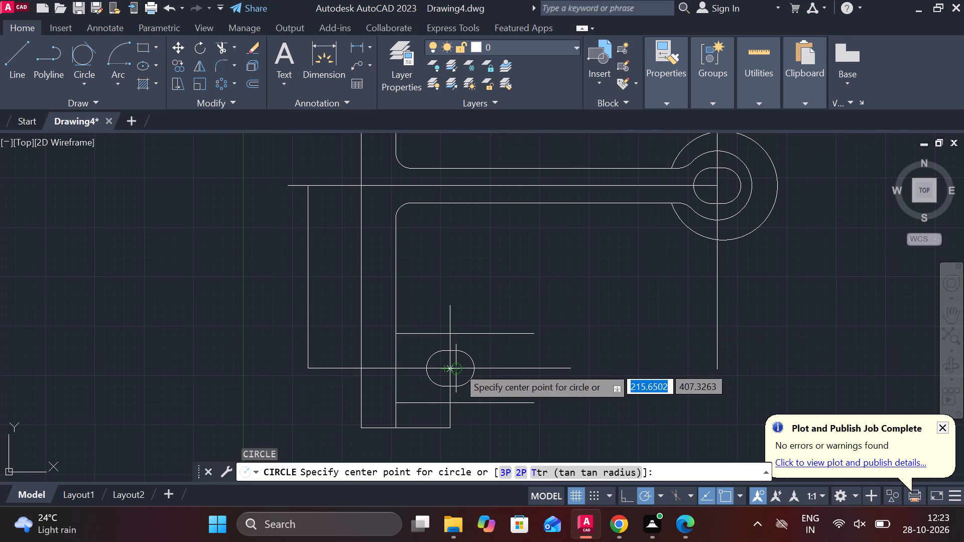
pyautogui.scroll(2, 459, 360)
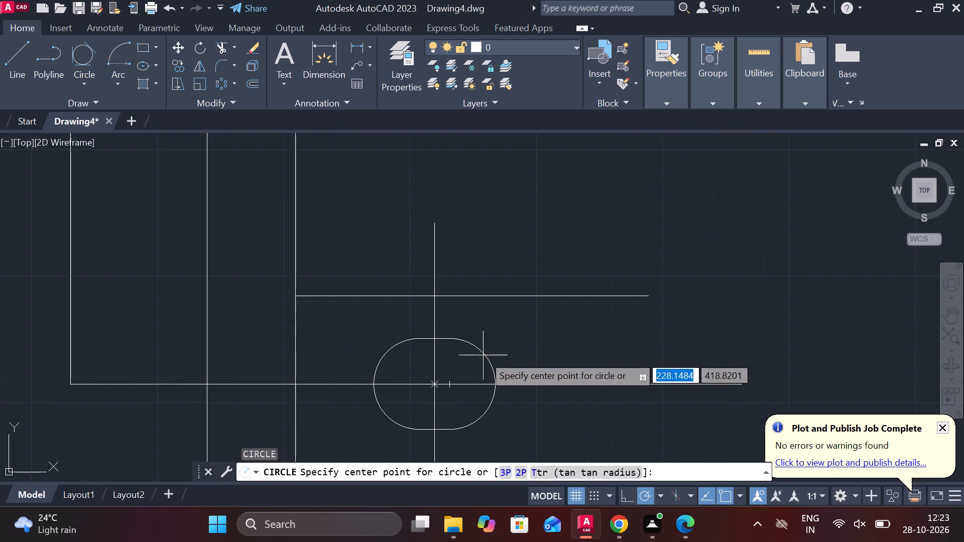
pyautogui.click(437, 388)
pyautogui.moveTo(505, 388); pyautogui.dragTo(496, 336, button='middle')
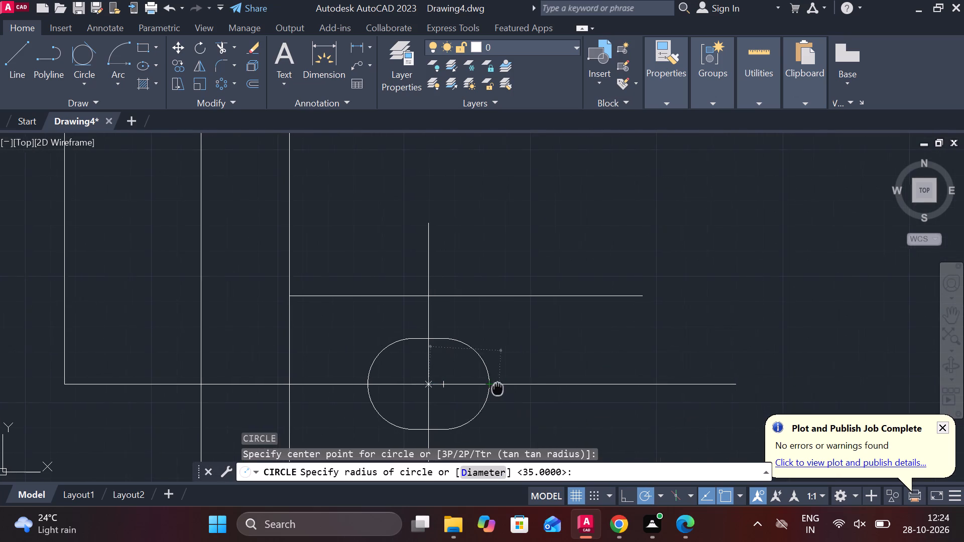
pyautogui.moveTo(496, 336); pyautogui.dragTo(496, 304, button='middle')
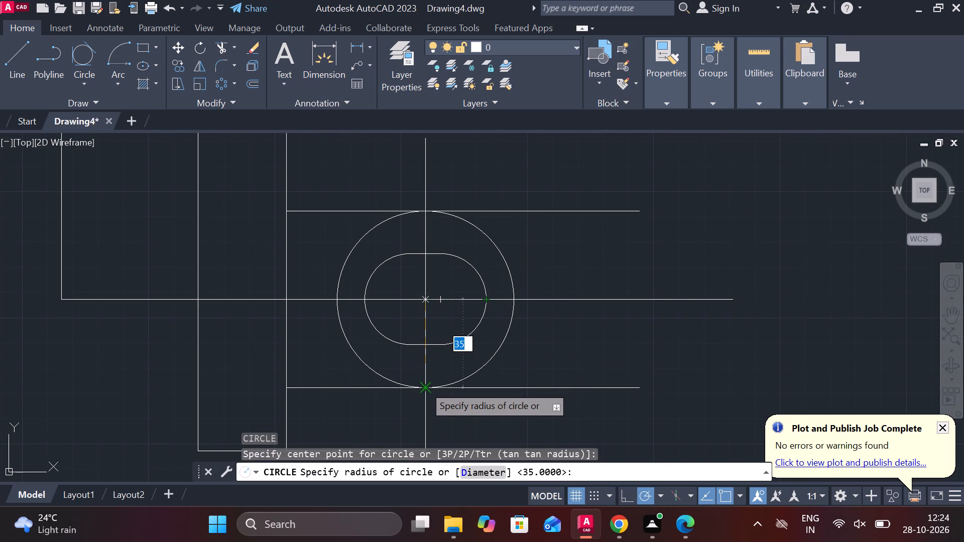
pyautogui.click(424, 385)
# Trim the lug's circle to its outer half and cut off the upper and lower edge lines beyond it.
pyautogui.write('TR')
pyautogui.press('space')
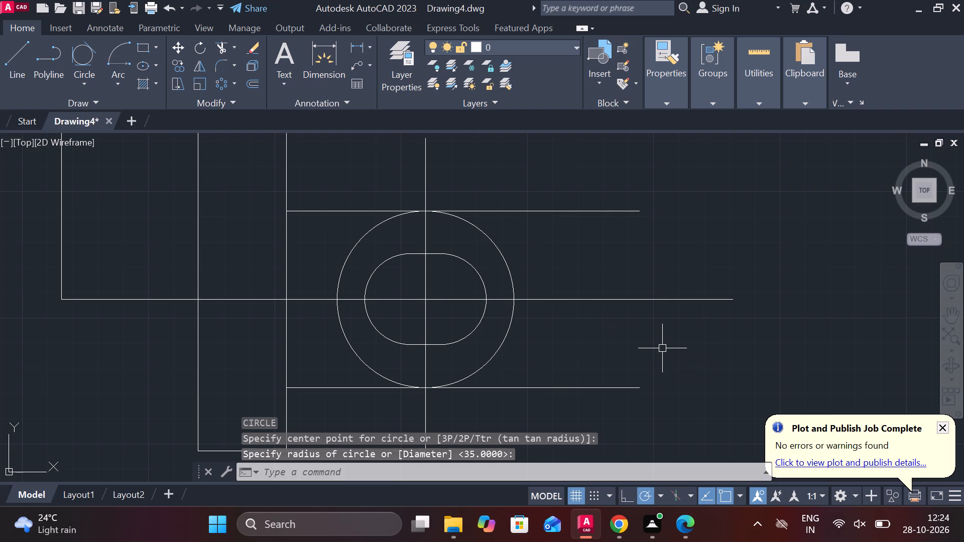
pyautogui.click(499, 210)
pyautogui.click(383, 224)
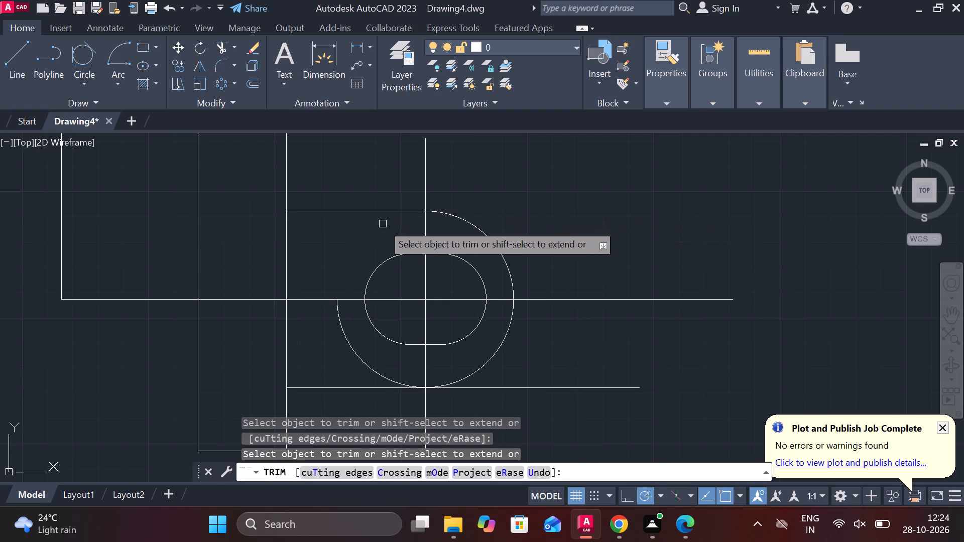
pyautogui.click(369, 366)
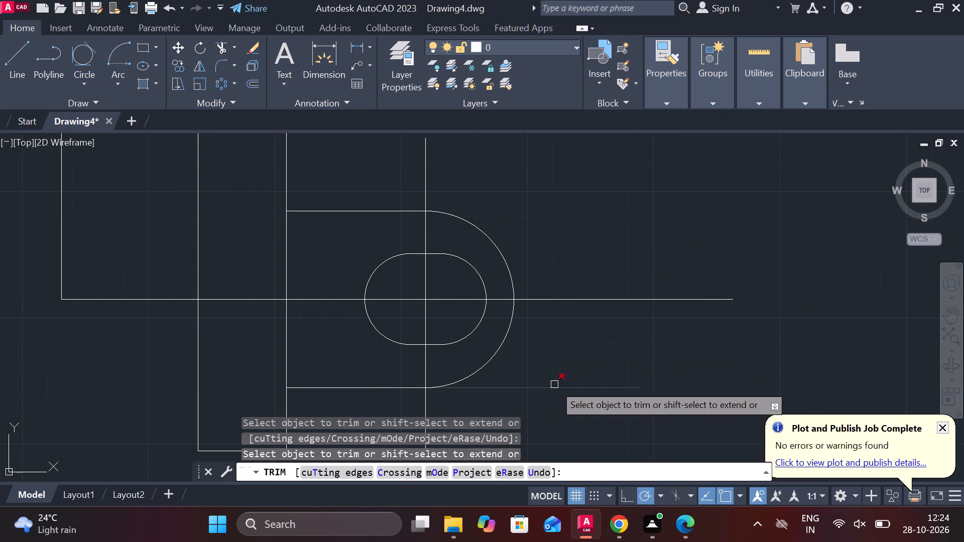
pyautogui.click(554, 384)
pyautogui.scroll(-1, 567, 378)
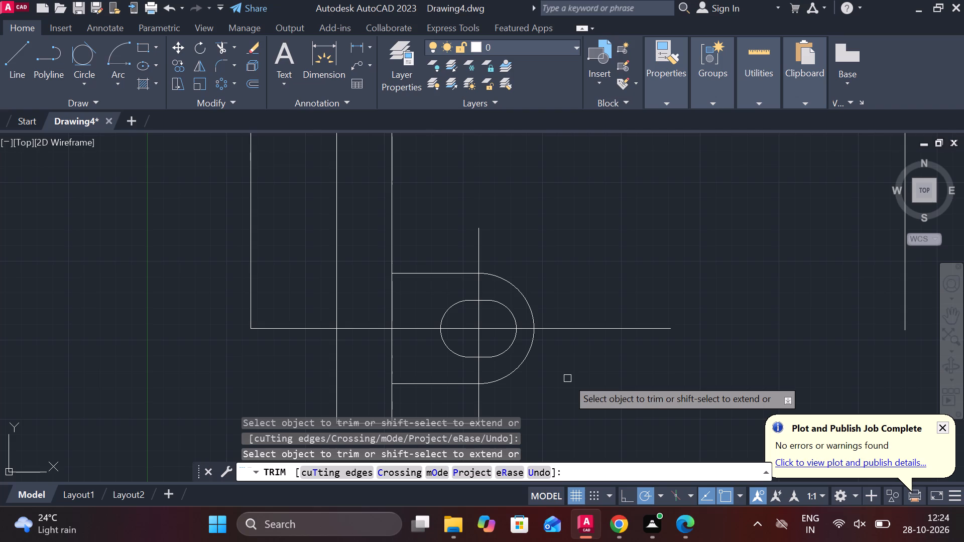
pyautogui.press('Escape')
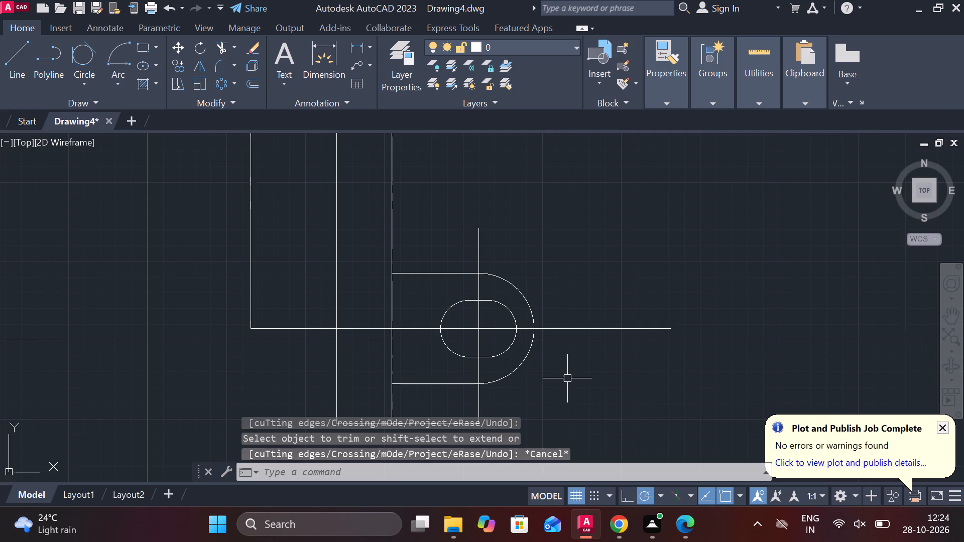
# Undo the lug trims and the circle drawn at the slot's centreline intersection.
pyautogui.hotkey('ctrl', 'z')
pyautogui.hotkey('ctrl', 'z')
# Draw a circle of radius 35 centred on the arc centre at the outer end of the lug's slot.
pyautogui.moveTo(517, 367); pyautogui.dragTo(523, 342, button='middle')
pyautogui.press('c')
pyautogui.press('space')
pyautogui.scroll(3, 458, 360)
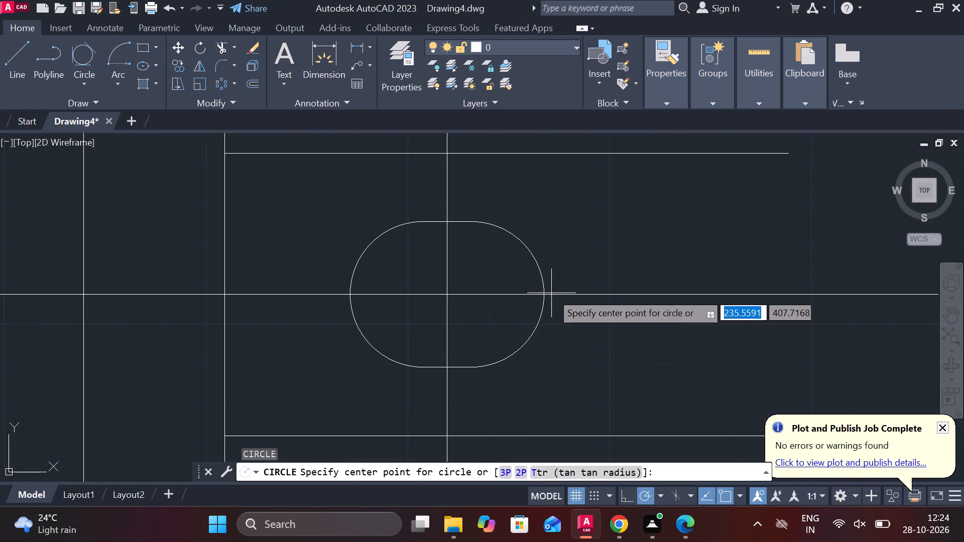
pyautogui.click(471, 292)
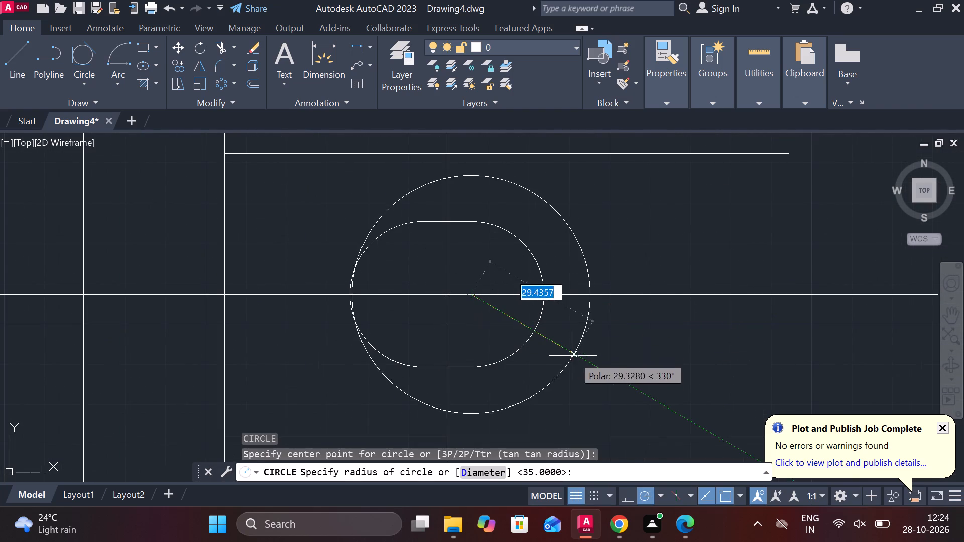
pyautogui.moveTo(558, 403); pyautogui.dragTo(534, 284, button='middle')
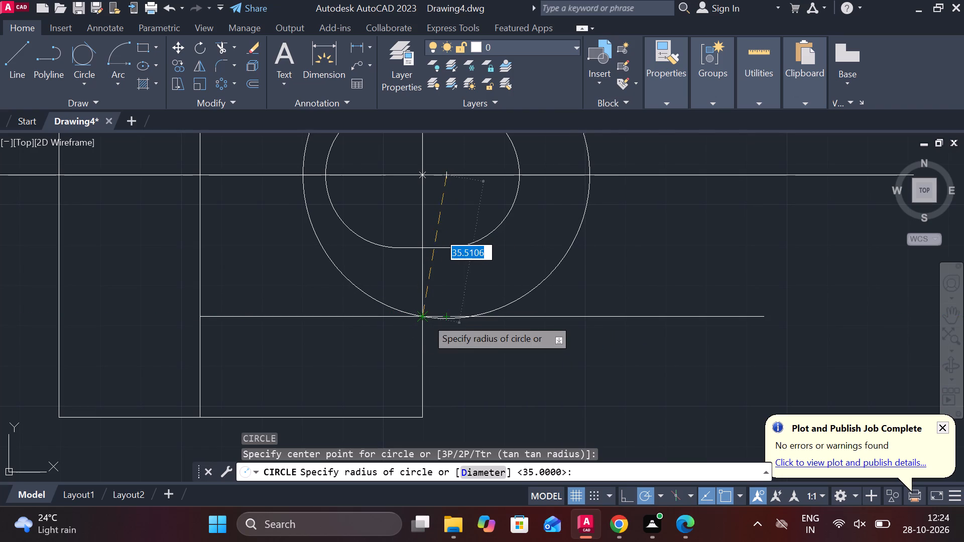
pyautogui.write('35')
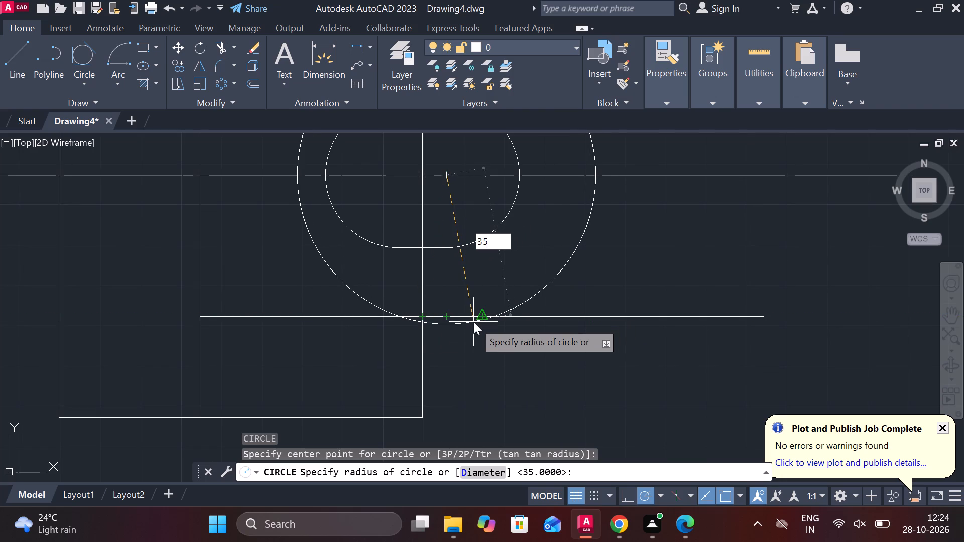
pyautogui.press('space')
pyautogui.moveTo(553, 319); pyautogui.dragTo(556, 373, button='middle')
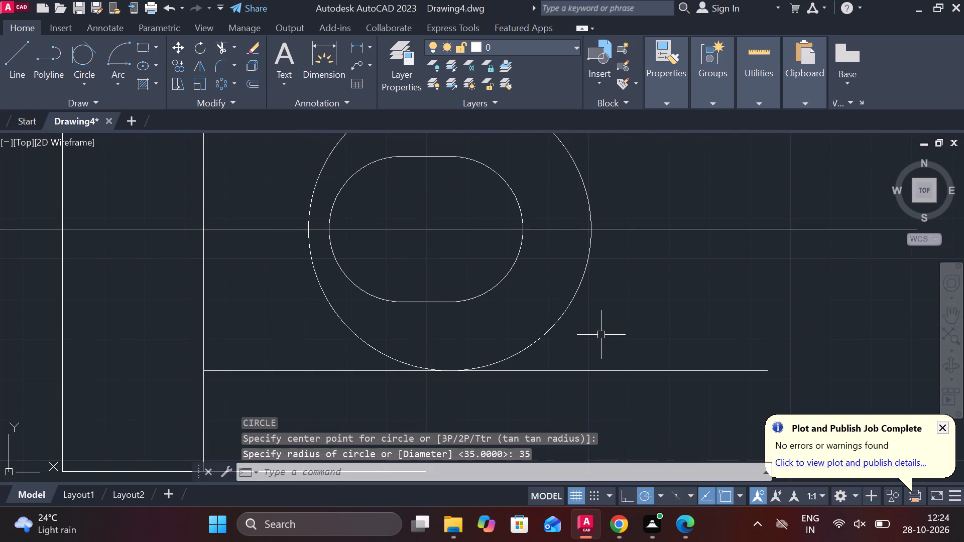
# Trim the lug's radius 35 circle to its outer half and cut off the upper and lower edge lines beyond it.
pyautogui.write('TR')
pyautogui.press('space')
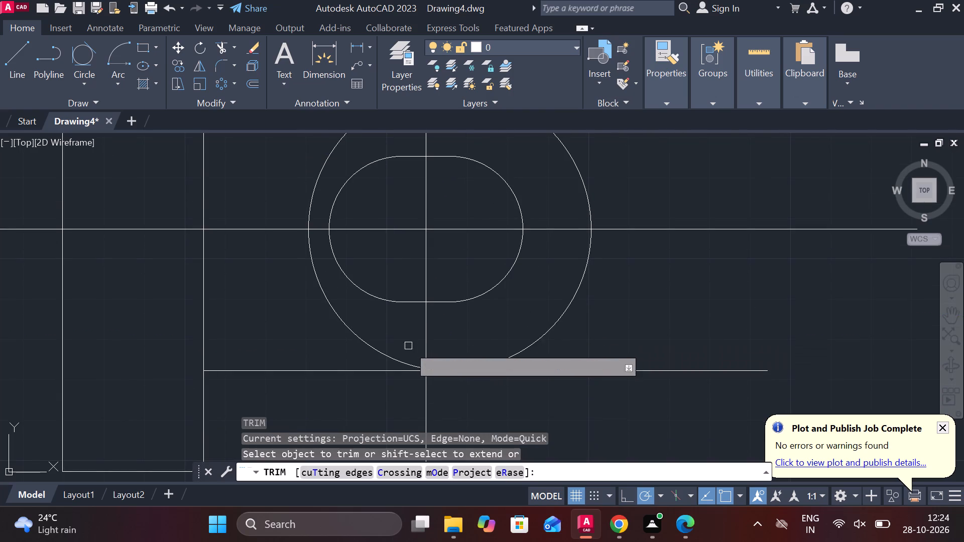
pyautogui.click(377, 346)
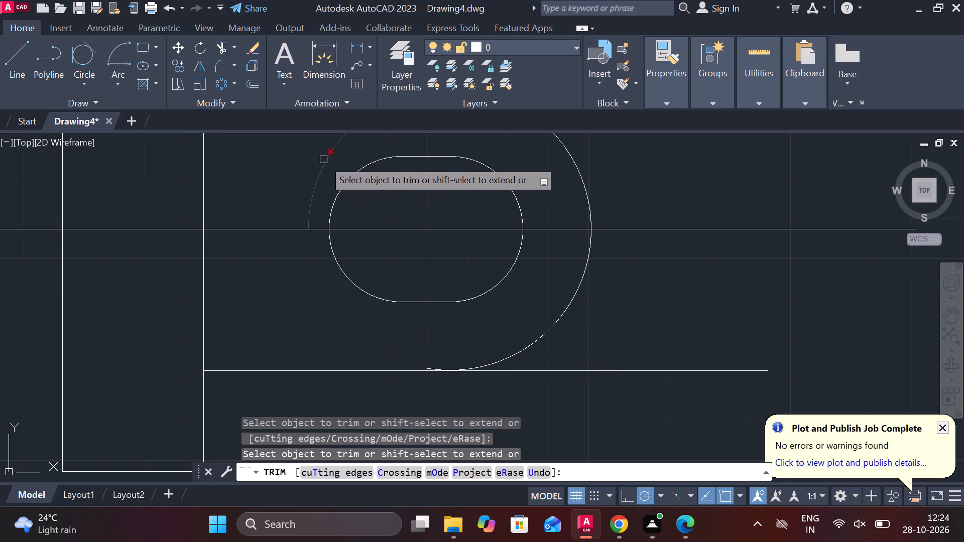
pyautogui.click(323, 160)
pyautogui.scroll(-2, 563, 232)
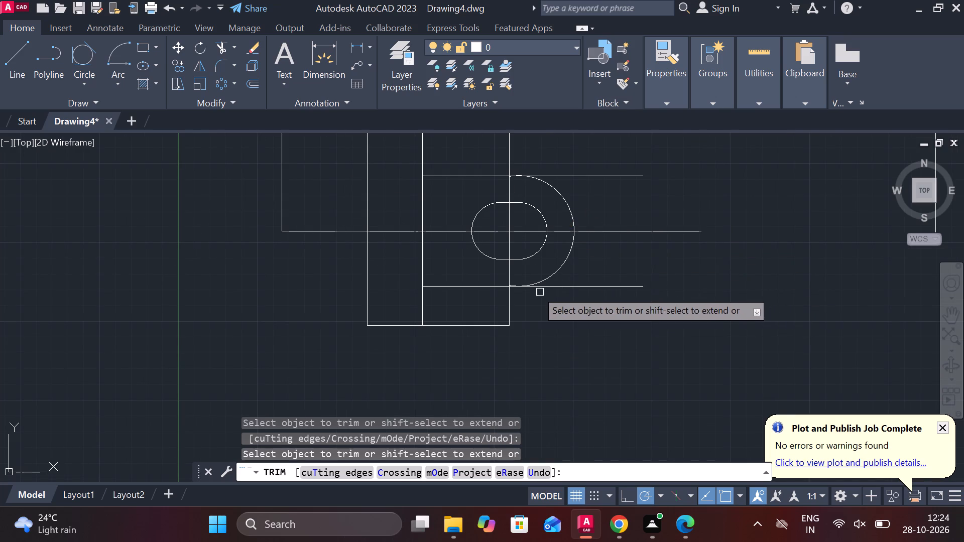
pyautogui.scroll(4, 535, 288)
pyautogui.click(375, 269)
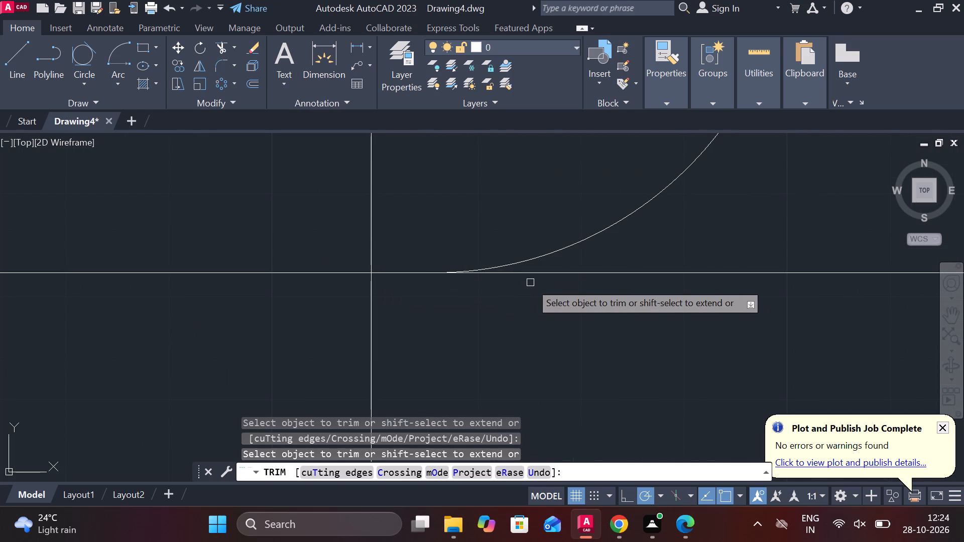
pyautogui.click(549, 276)
pyautogui.scroll(-3, 554, 279)
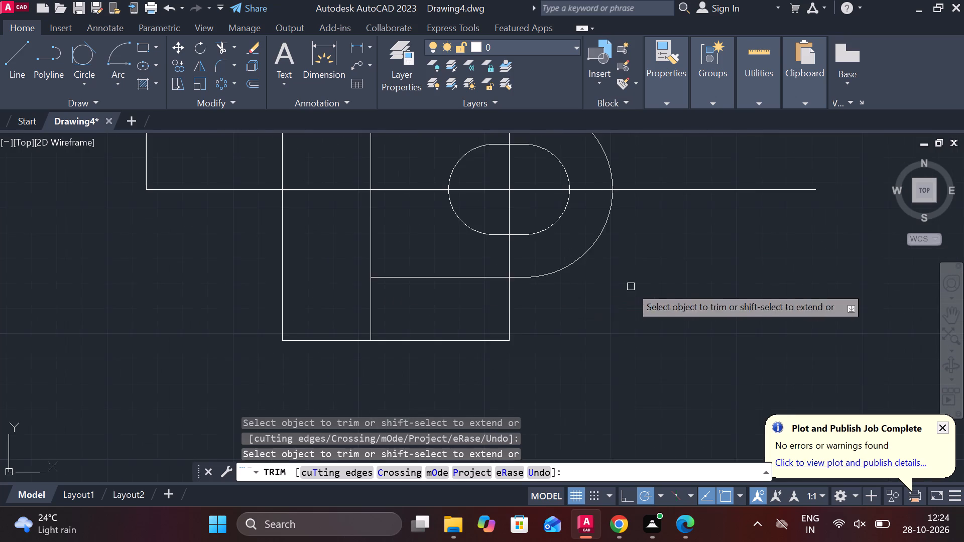
pyautogui.moveTo(631, 287); pyautogui.dragTo(624, 359, button='middle')
pyautogui.click(588, 174)
pyautogui.scroll(2, 522, 174)
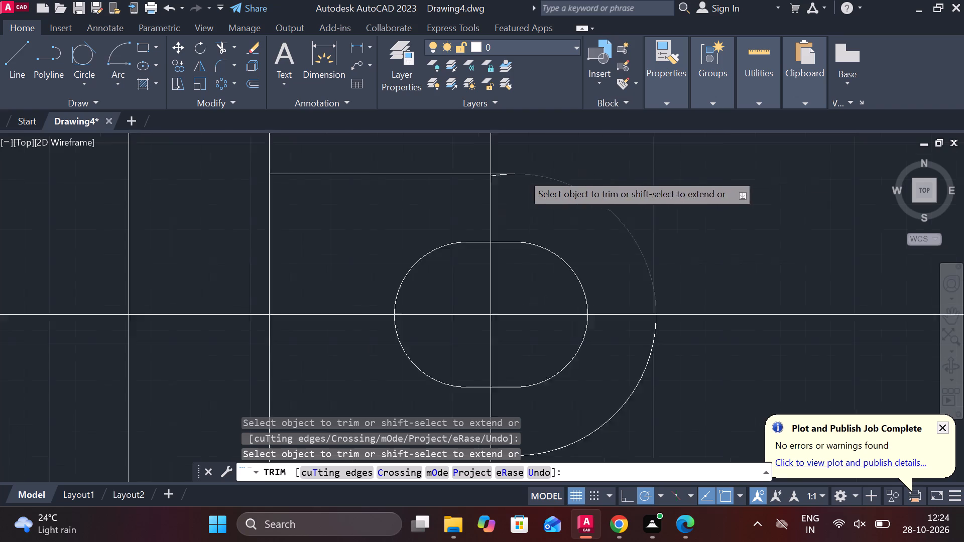
pyautogui.scroll(1, 522, 174)
pyautogui.click(448, 181)
pyautogui.scroll(-3, 560, 243)
pyautogui.scroll(-1, 674, 306)
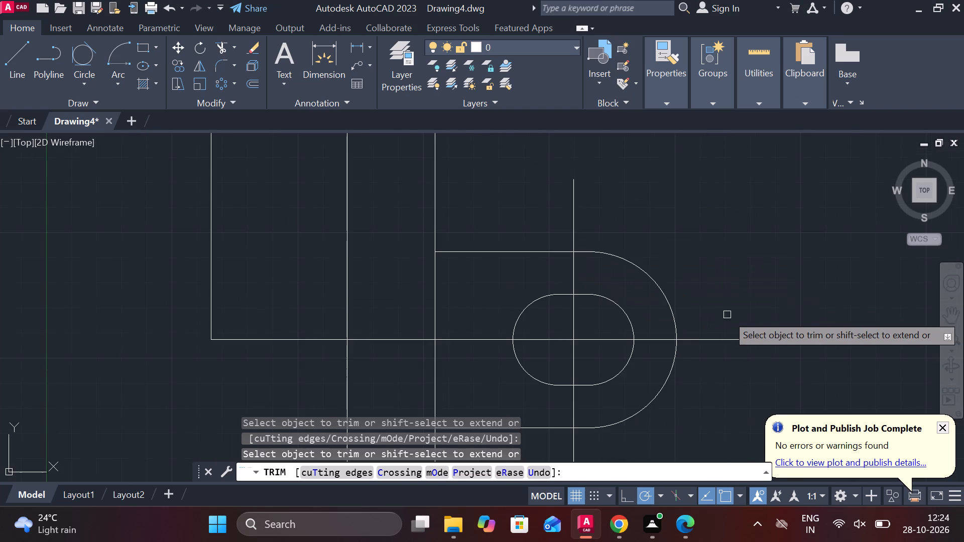
pyautogui.scroll(-1, 738, 309)
pyautogui.moveTo(777, 338); pyautogui.dragTo(682, 309, button='middle')
pyautogui.scroll(-1, 632, 299)
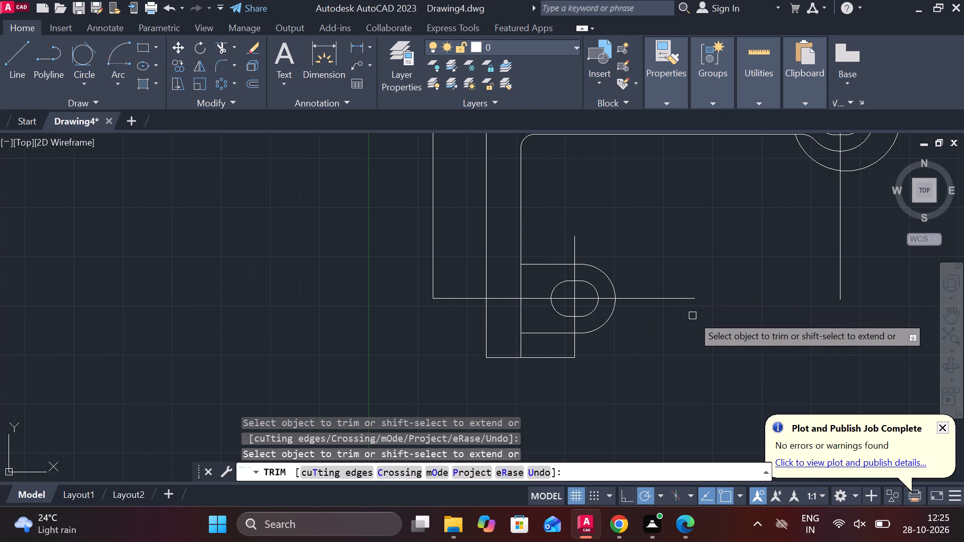
pyautogui.scroll(-1, 692, 316)
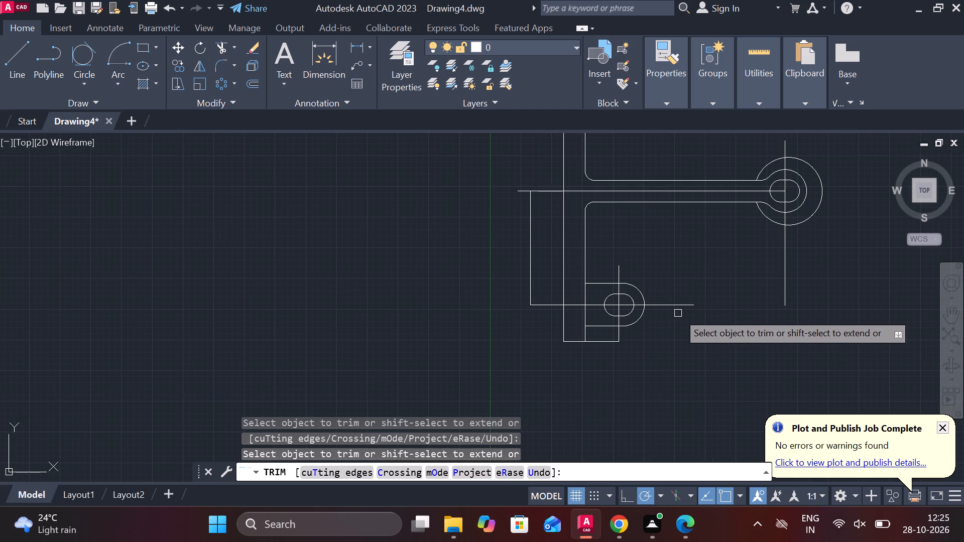
pyautogui.press('Escape')
# Mirror the lug's outer arc, both edge lines and slot about the stem's horizontal centreline, keeping the original lug.
pyautogui.scroll(2, 655, 274)
pyautogui.click(609, 310)
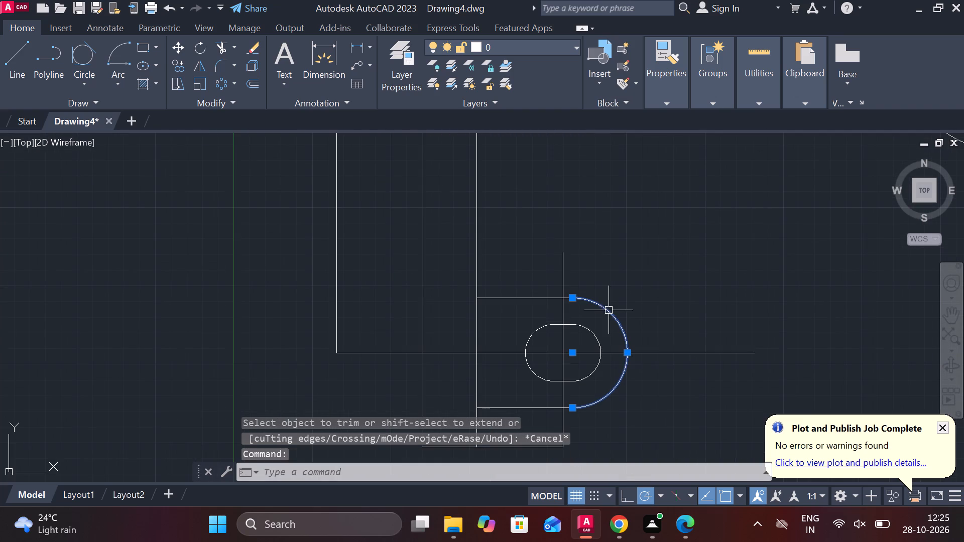
pyautogui.click(518, 297)
pyautogui.moveTo(510, 326); pyautogui.dragTo(519, 256, button='middle')
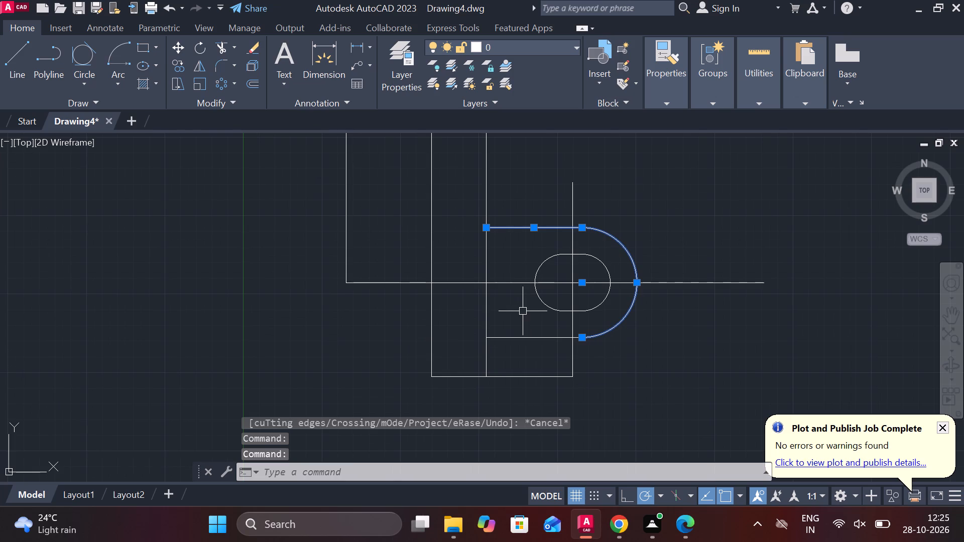
pyautogui.click(522, 335)
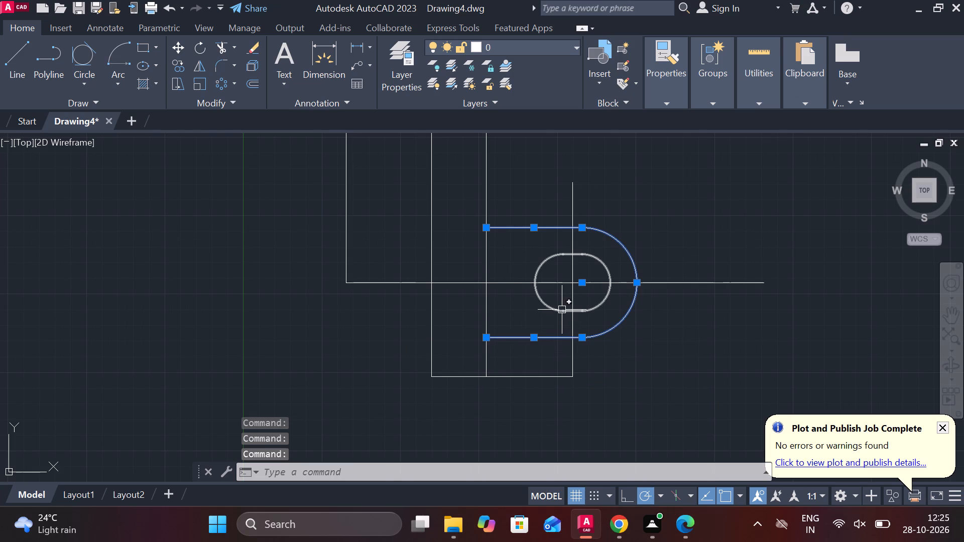
pyautogui.click(555, 310)
pyautogui.scroll(-2, 617, 256)
pyautogui.moveTo(694, 225); pyautogui.dragTo(665, 337, button='middle')
pyautogui.scroll(-1, 658, 320)
pyautogui.scroll(2, 646, 349)
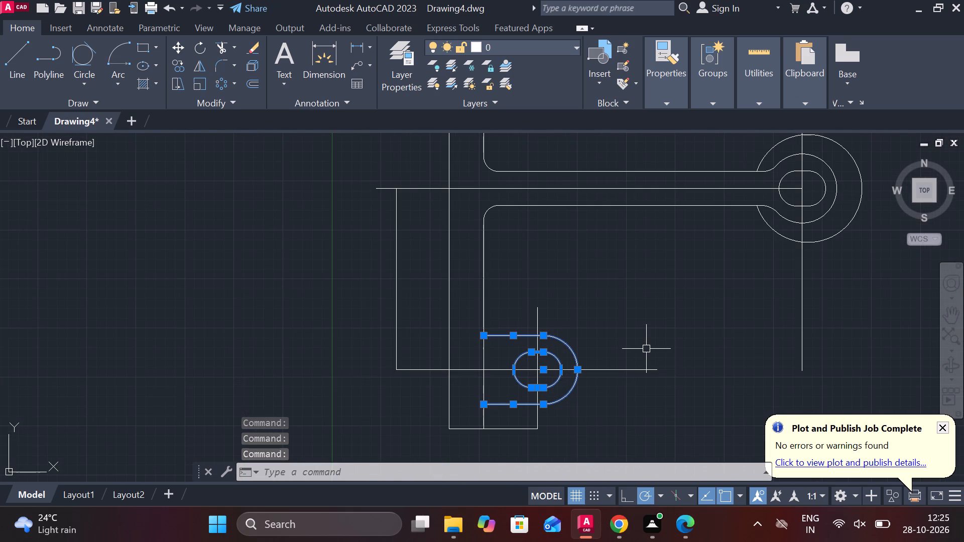
pyautogui.write('MI')
pyautogui.press('Return')
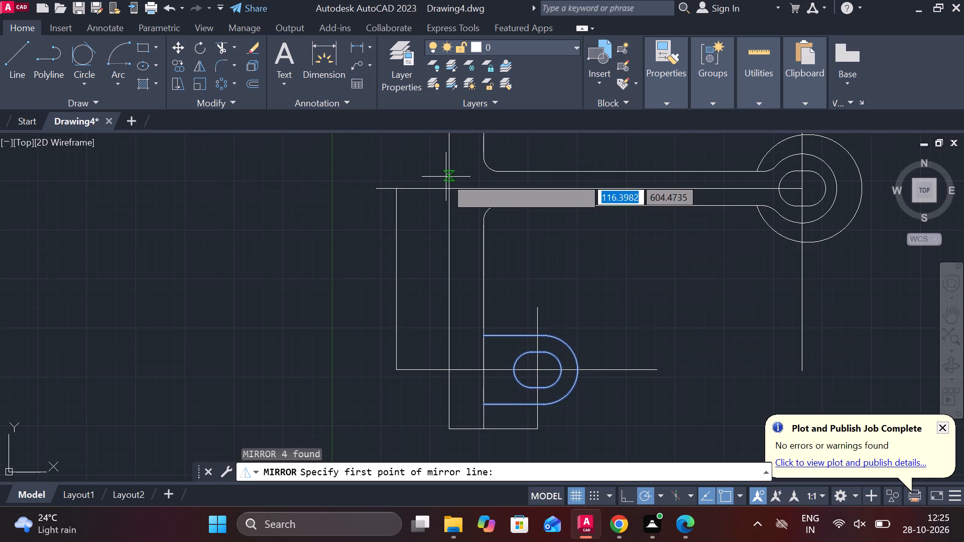
pyautogui.click(445, 184)
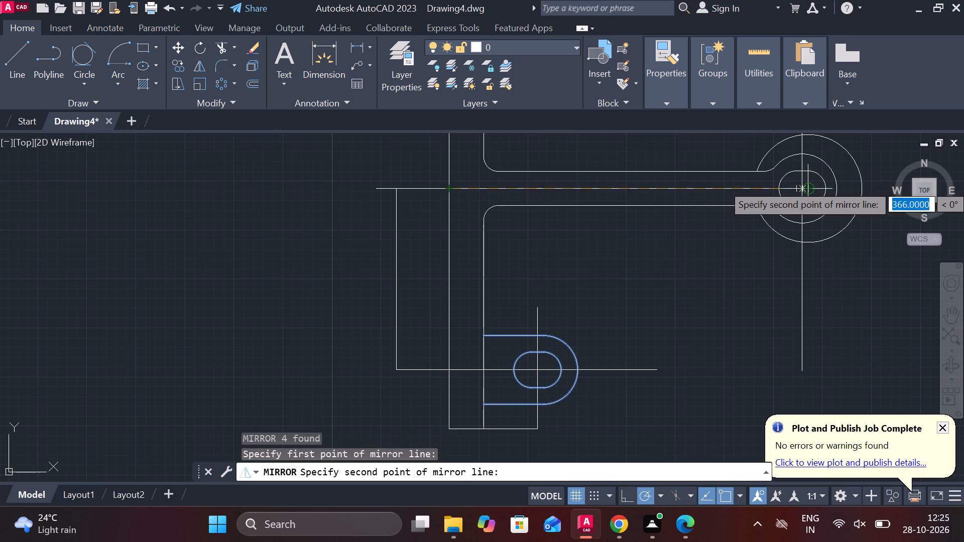
pyautogui.scroll(3, 805, 184)
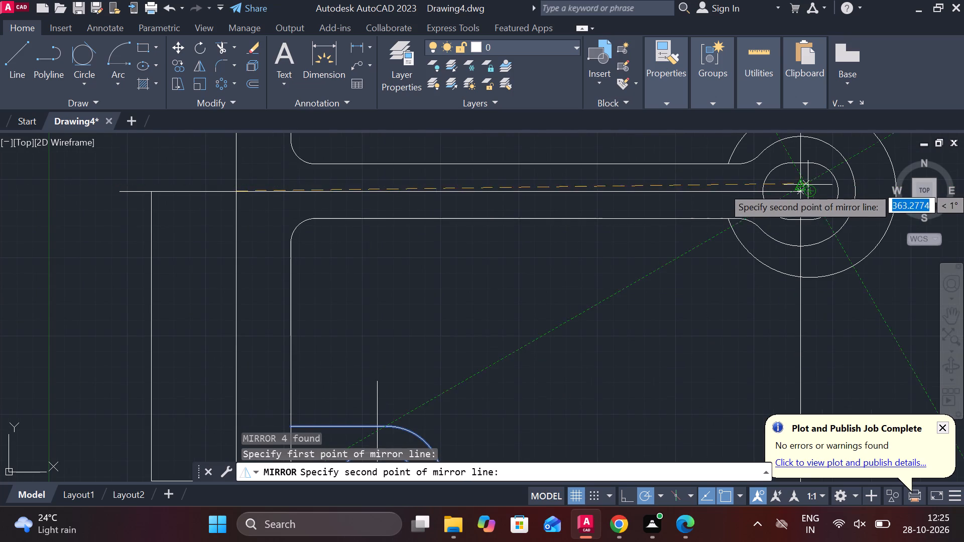
pyautogui.doubleClick(800, 193)
pyautogui.moveTo(826, 248); pyautogui.dragTo(800, 193)
pyautogui.scroll(-3, 645, 261)
pyautogui.moveTo(645, 190); pyautogui.dragTo(659, 232, button='middle')
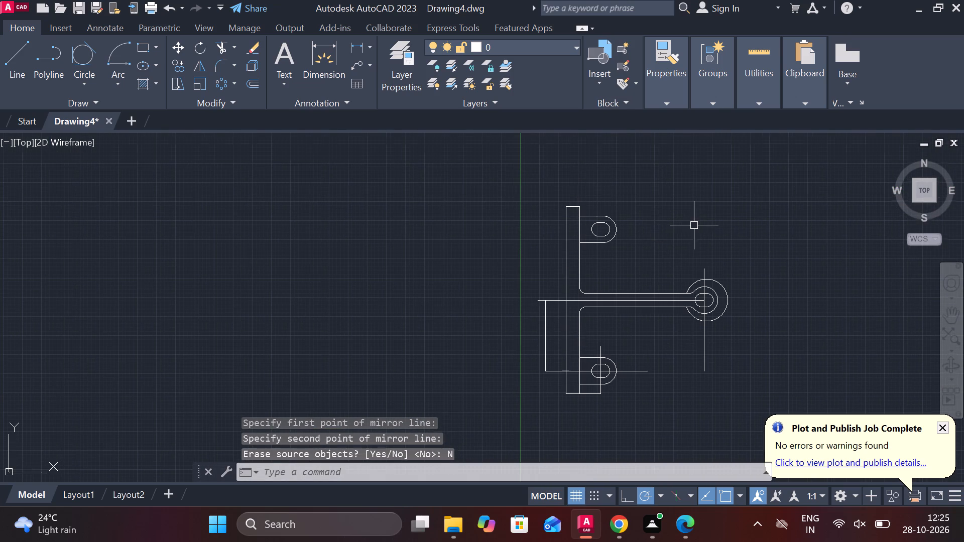
# Erase the vertical construction line outside the bar that joins the stem's centreline to the lug's centreline.
pyautogui.scroll(2, 648, 231)
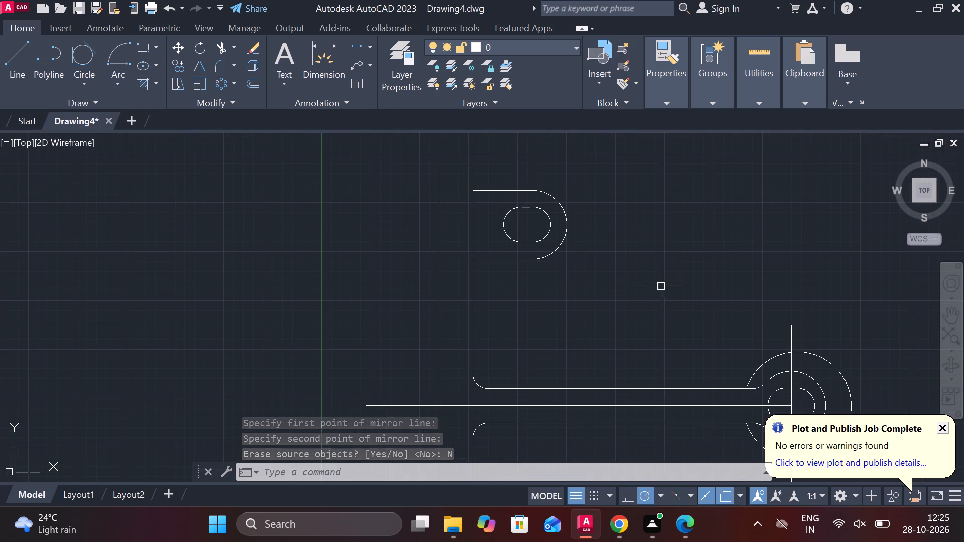
pyautogui.moveTo(660, 286); pyautogui.dragTo(664, 125, button='middle')
pyautogui.moveTo(617, 299); pyautogui.dragTo(616, 238, button='middle')
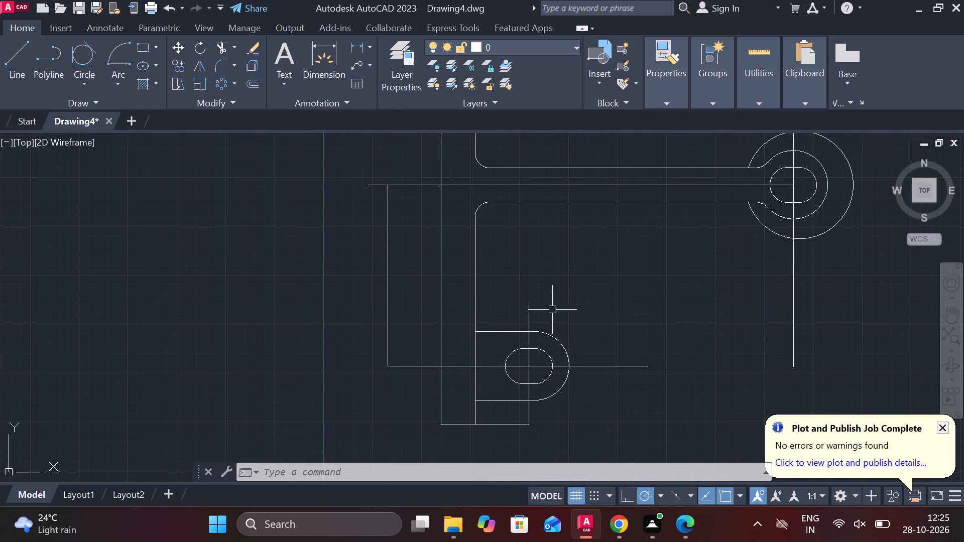
pyautogui.click(455, 366)
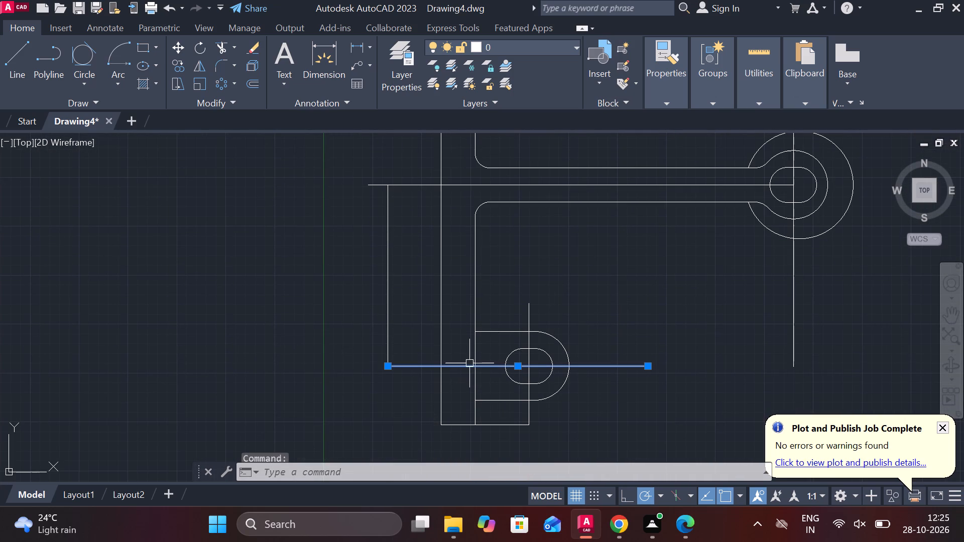
pyautogui.press('Escape')
pyautogui.click(388, 274)
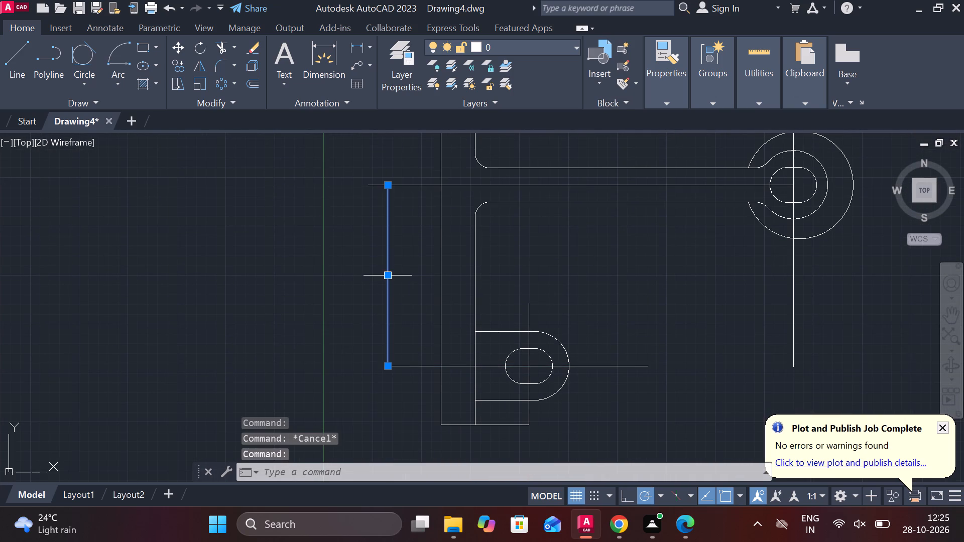
pyautogui.write('E')
pyautogui.press('space')
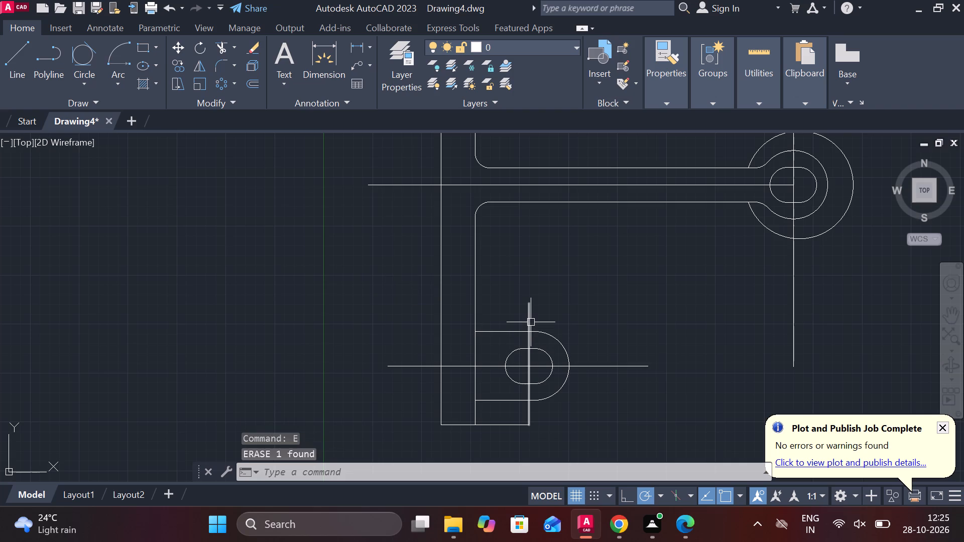
# Trim off the horizontal line running from the bar's lower end corner to the lug's vertical centreline.
pyautogui.moveTo(565, 326); pyautogui.dragTo(561, 316, button='middle')
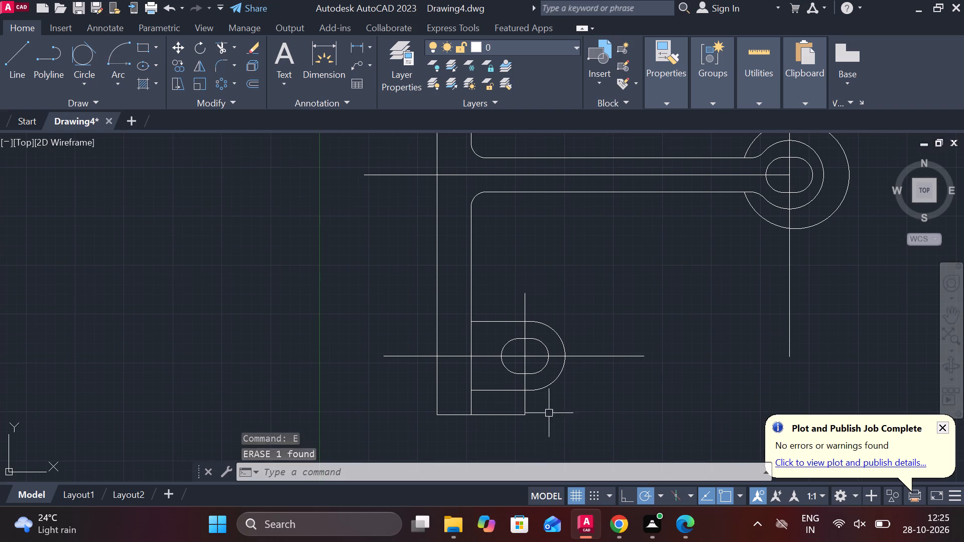
pyautogui.write('TR')
pyautogui.press('space')
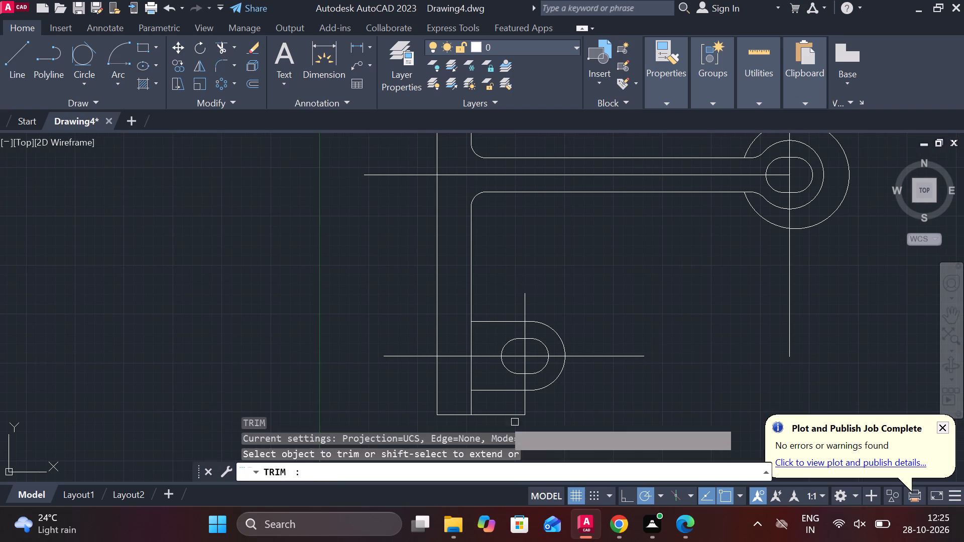
pyautogui.click(487, 415)
pyautogui.press('Escape')
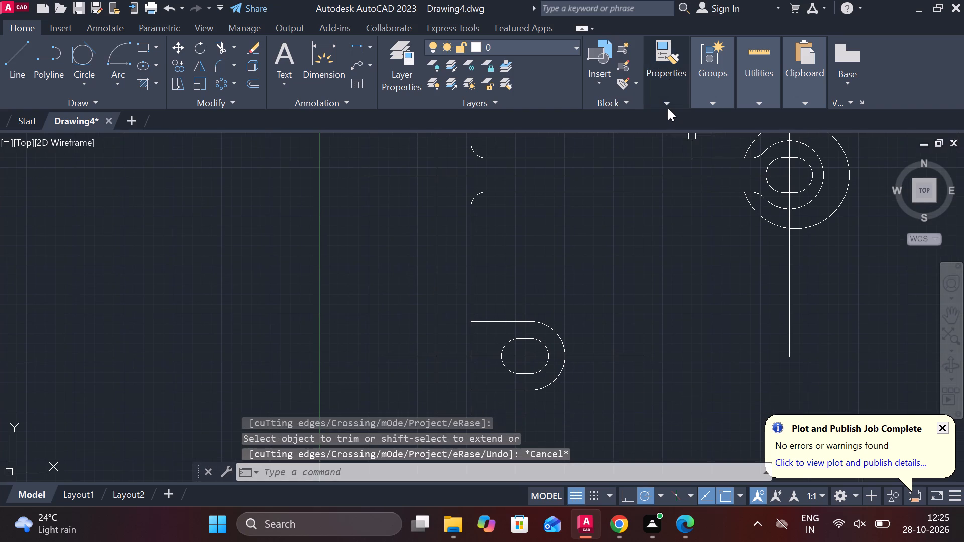
# Load the CENTER linetype from acadiso.lin into the drawing.
pyautogui.click(668, 108)
pyautogui.click(751, 153)
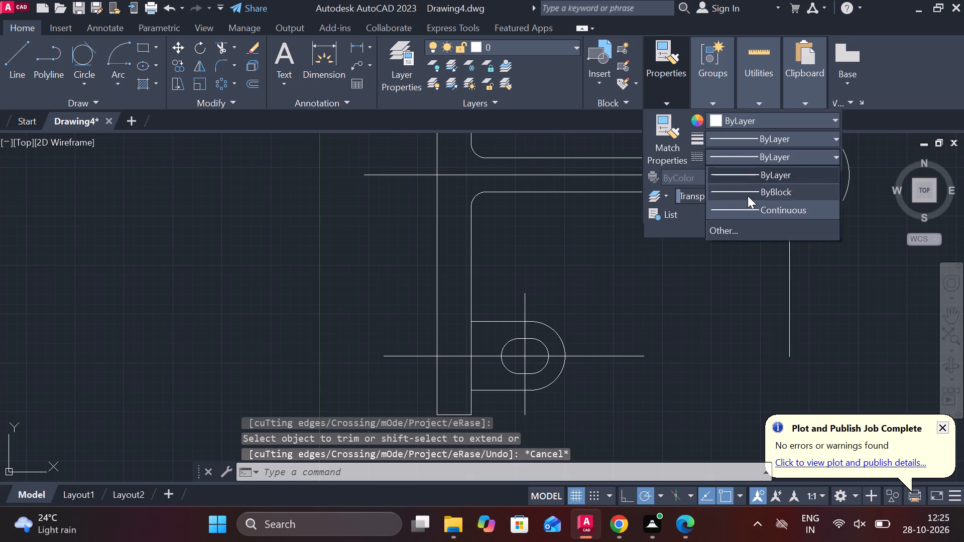
pyautogui.click(727, 232)
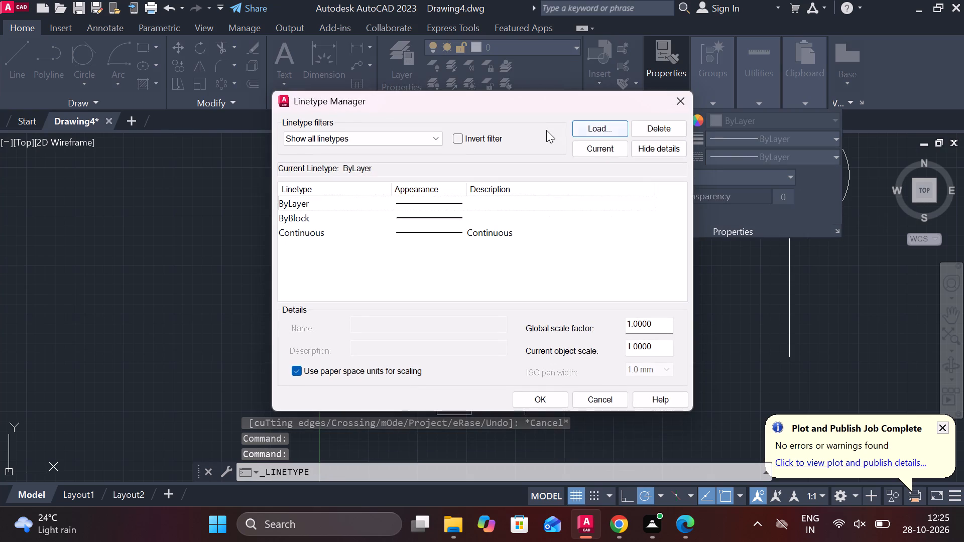
pyautogui.click(608, 125)
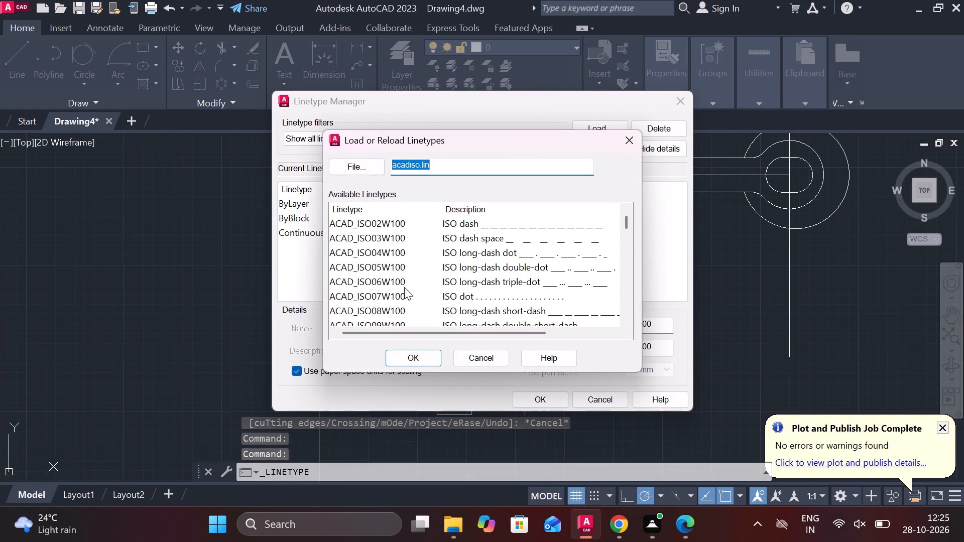
pyautogui.scroll(-6, 420, 271)
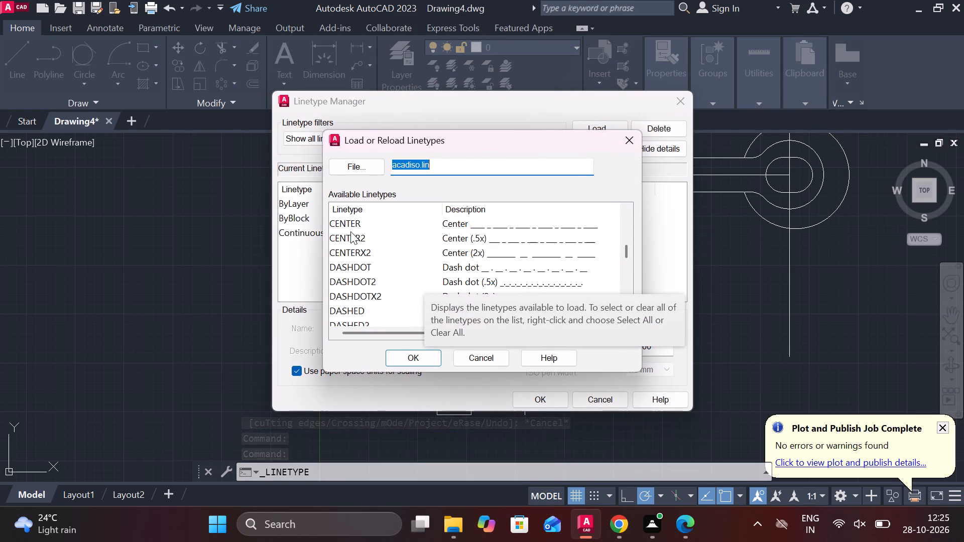
pyautogui.click(347, 220)
pyautogui.click(395, 359)
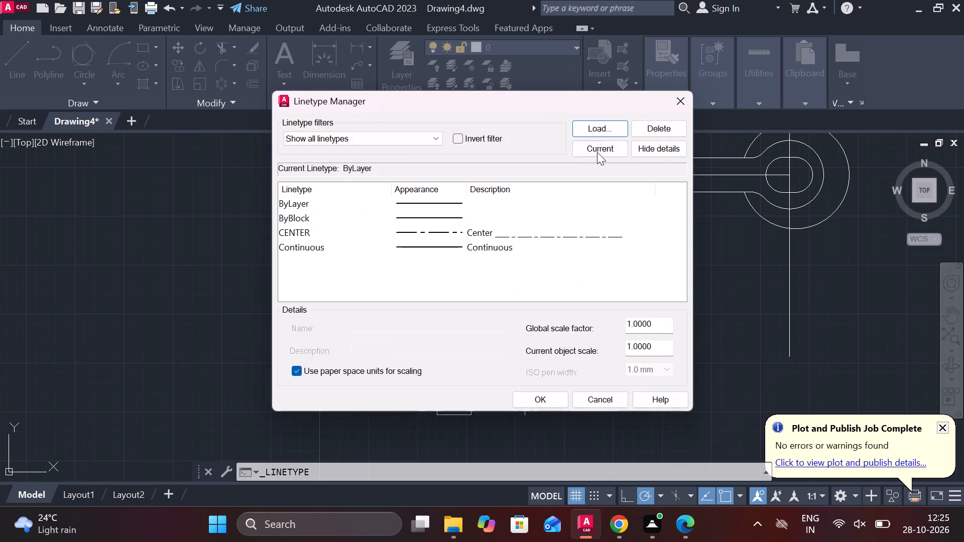
# Load the DASHED linetype from acadiso.lin as well and accept the linetype settings.
pyautogui.click(594, 130)
pyautogui.scroll(-2, 444, 259)
pyautogui.scroll(-2, 398, 303)
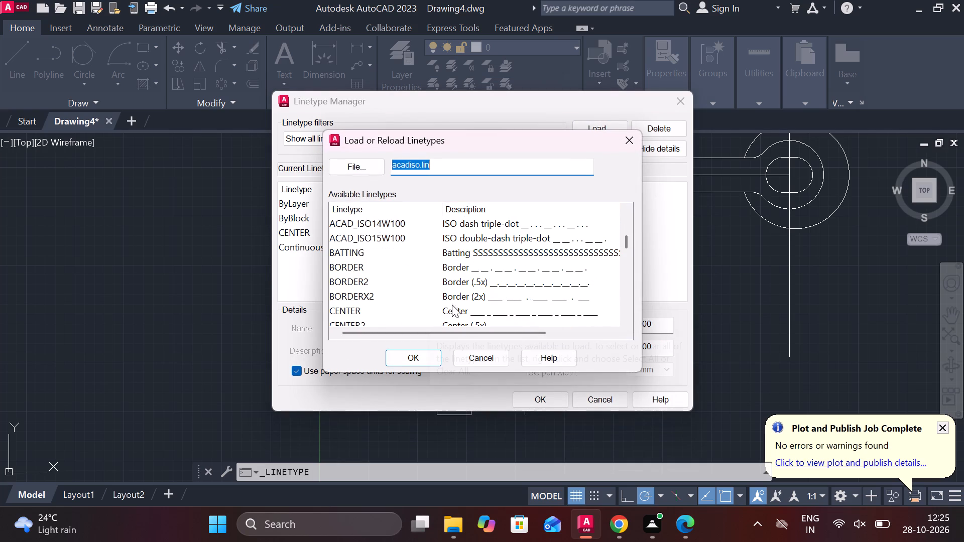
pyautogui.scroll(-2, 479, 298)
pyautogui.click(351, 307)
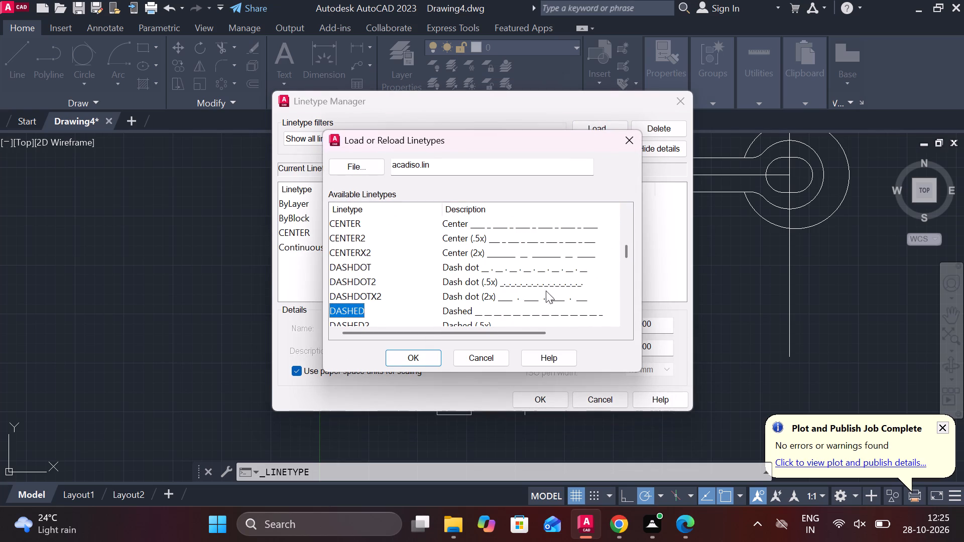
pyautogui.click(422, 358)
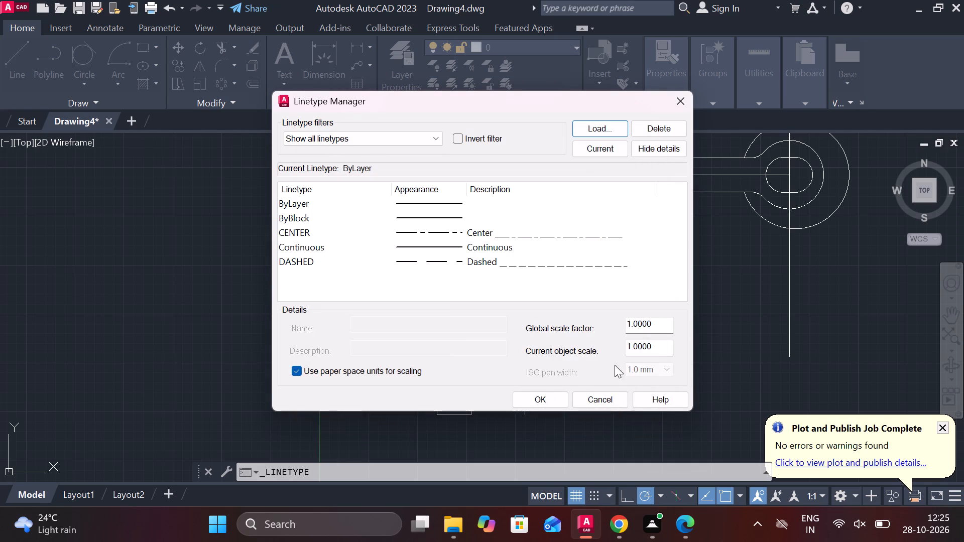
pyautogui.click(553, 389)
pyautogui.click(550, 393)
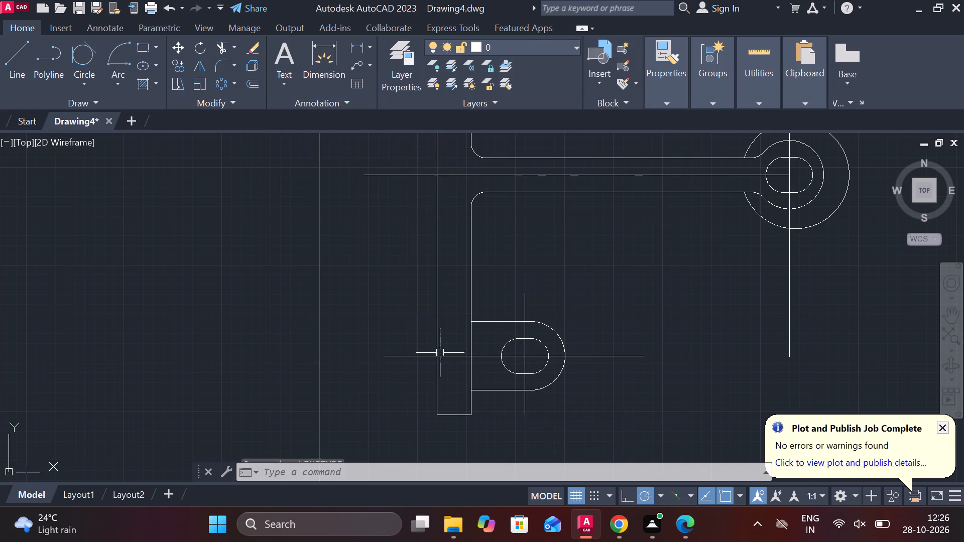
# Apply the CENTER linetype to the horizontal and vertical centrelines of the lower lug.
pyautogui.click(447, 355)
pyautogui.click(527, 314)
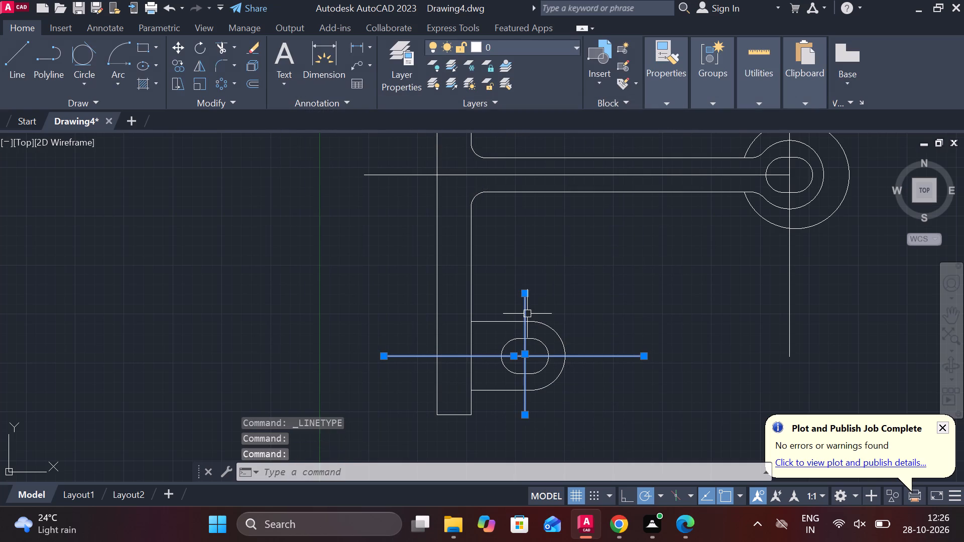
pyautogui.click(661, 109)
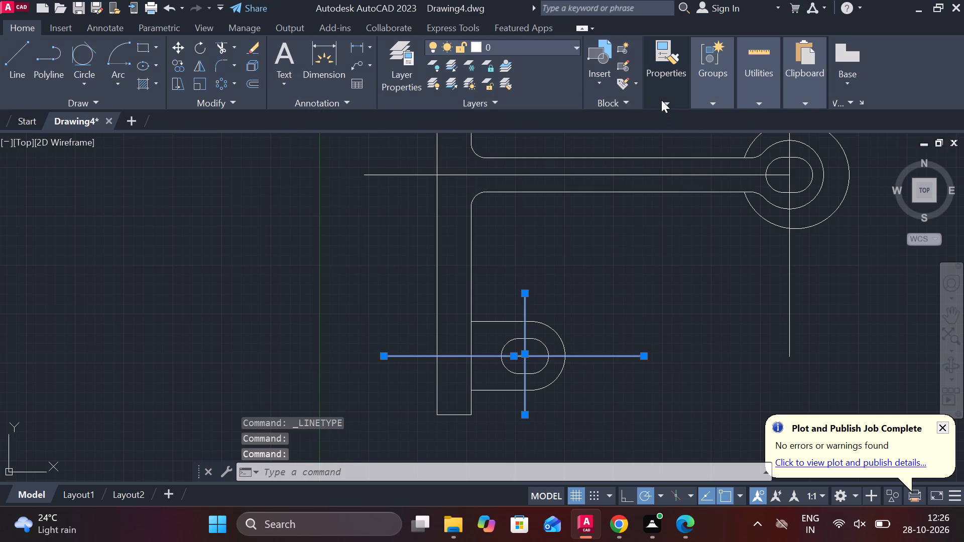
pyautogui.click(661, 100)
pyautogui.click(746, 164)
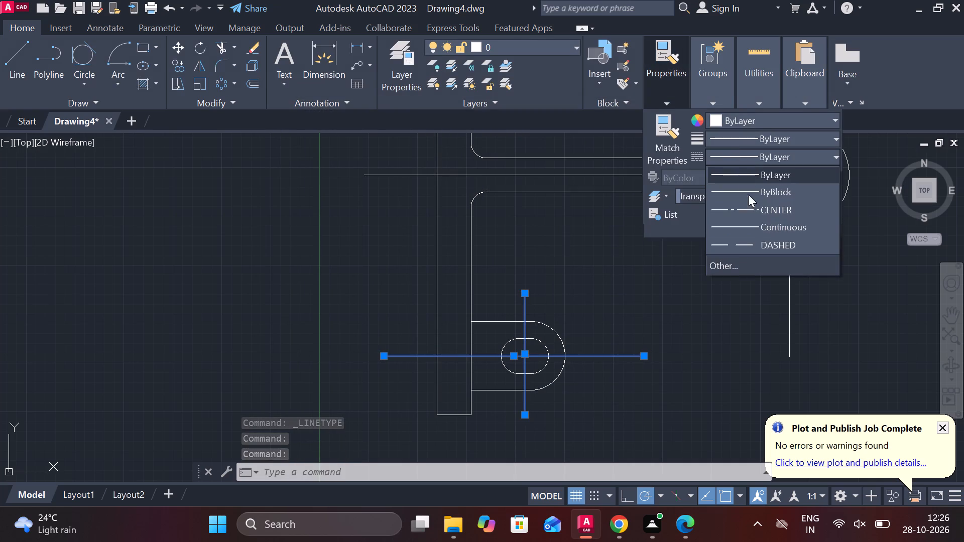
pyautogui.click(740, 209)
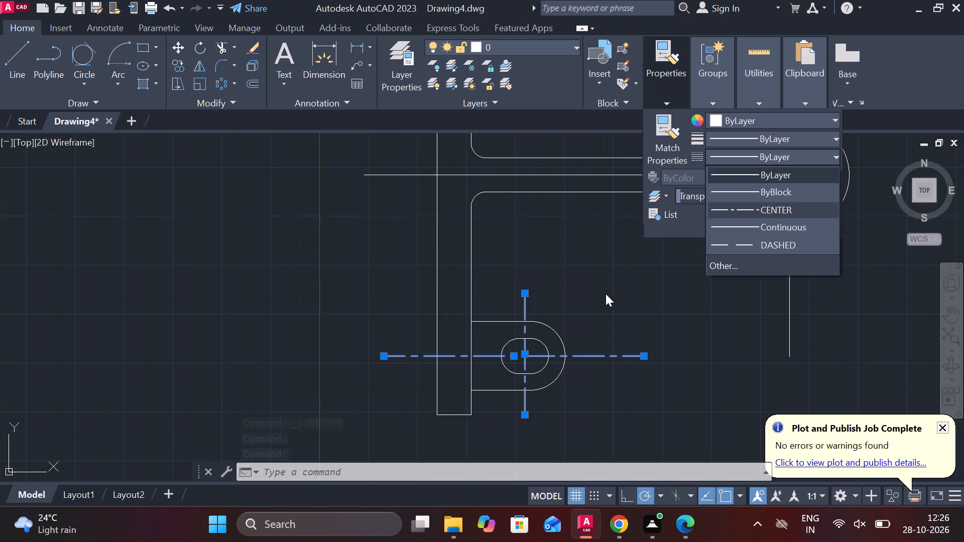
pyautogui.click(594, 281)
pyautogui.press('Escape')
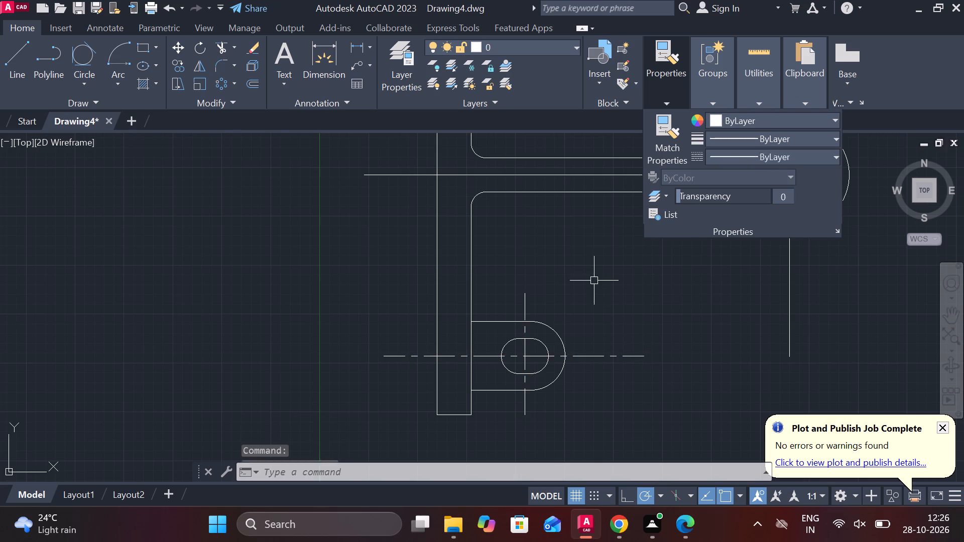
# Apply the CENTER linetype to the stem's horizontal centreline and the vertical centreline through its slotted end.
pyautogui.click(539, 178)
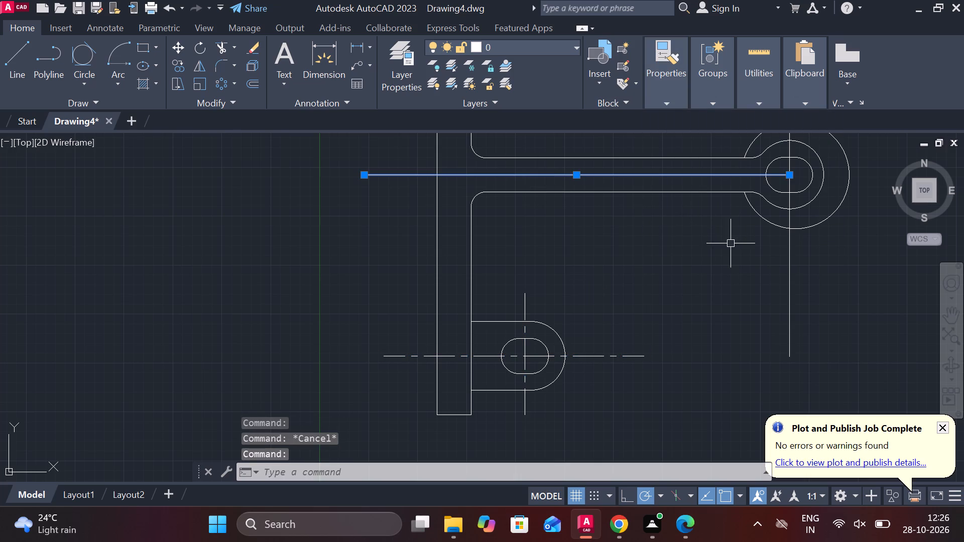
pyautogui.click(788, 270)
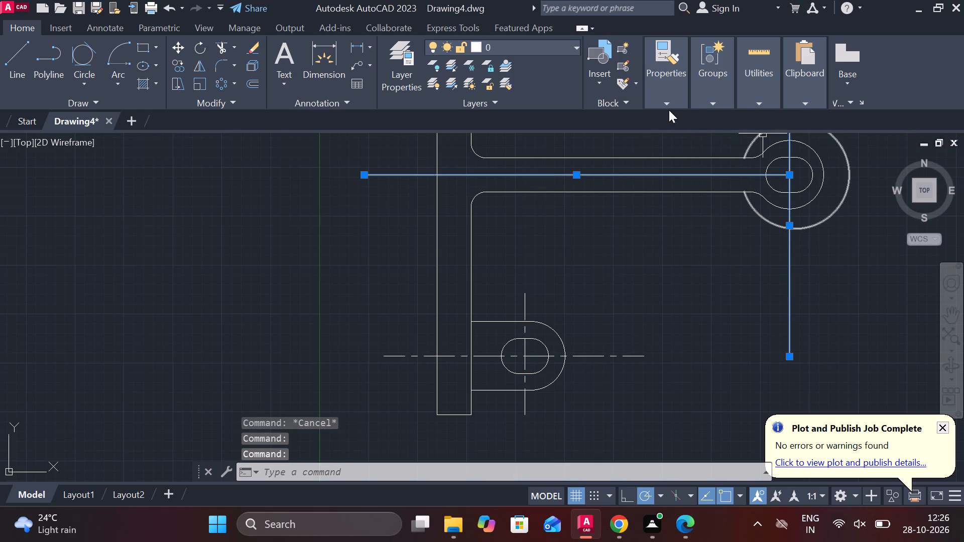
pyautogui.click(666, 104)
pyautogui.click(781, 155)
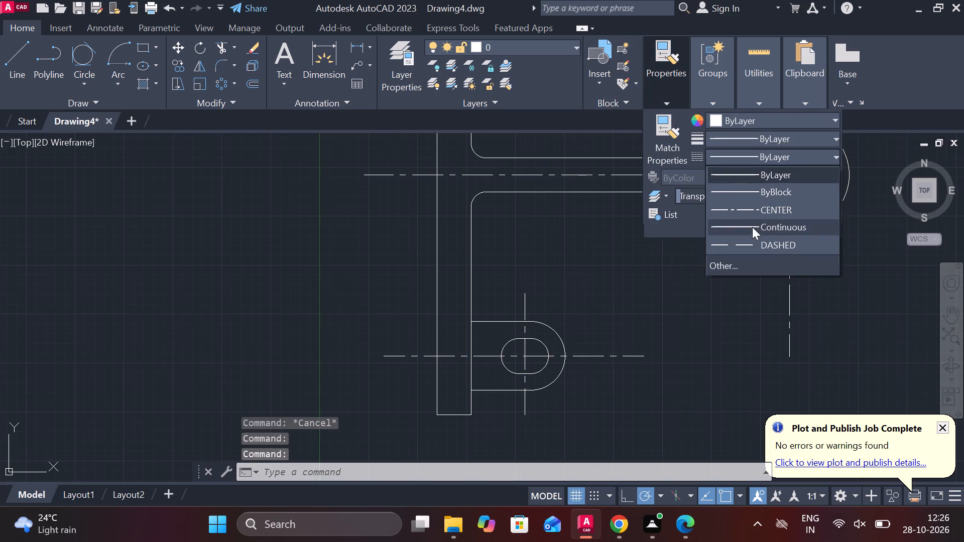
pyautogui.click(743, 205)
pyautogui.press('Escape')
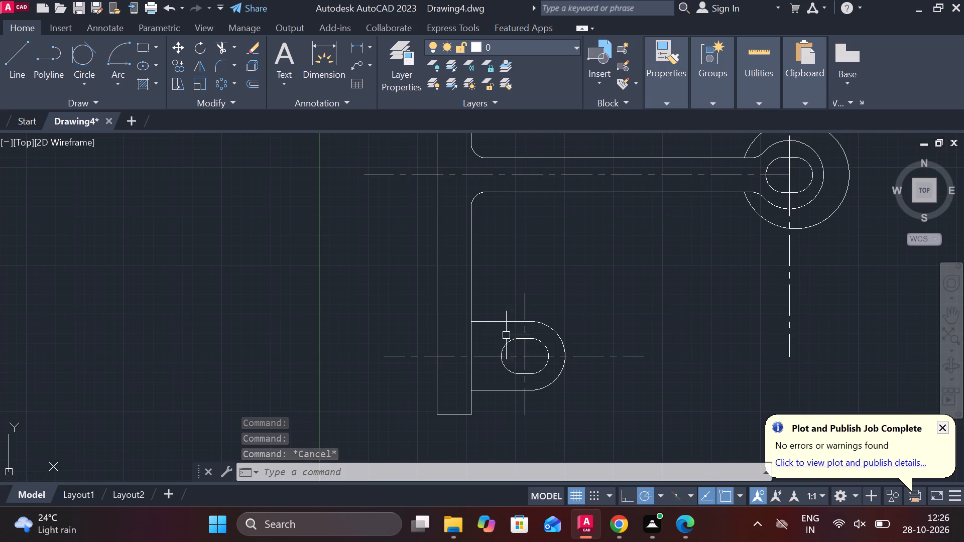
# Trim the bar's inner edge where it crosses the mouth of the lower lug.
pyautogui.scroll(1, 493, 339)
pyautogui.moveTo(490, 332); pyautogui.dragTo(526, 304, button='middle')
pyautogui.write('TR')
pyautogui.press('space')
pyautogui.click(495, 314)
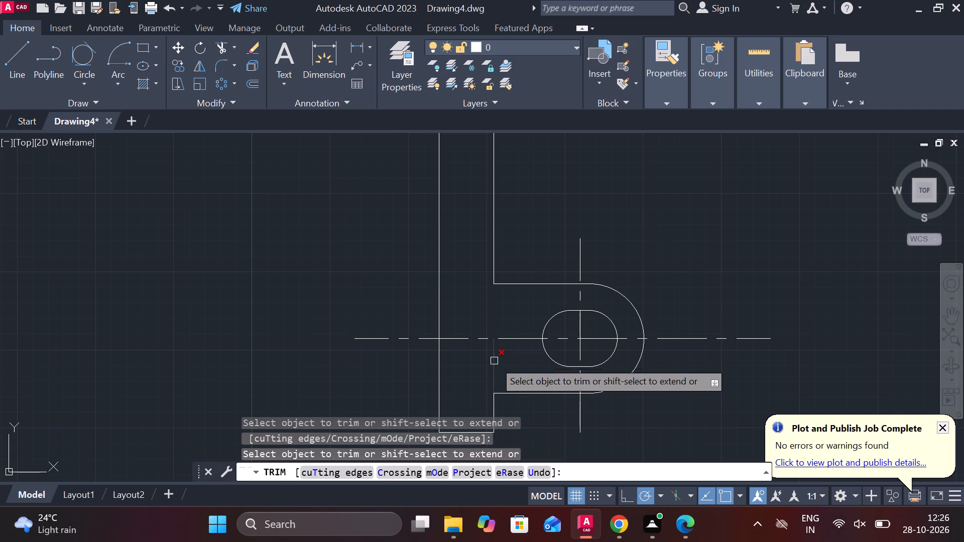
pyautogui.click(494, 361)
pyautogui.press('Escape')
# Fillet both corners where the lower lug meets the bar with radius 5.
pyautogui.write('F R 5')
pyautogui.press('space')
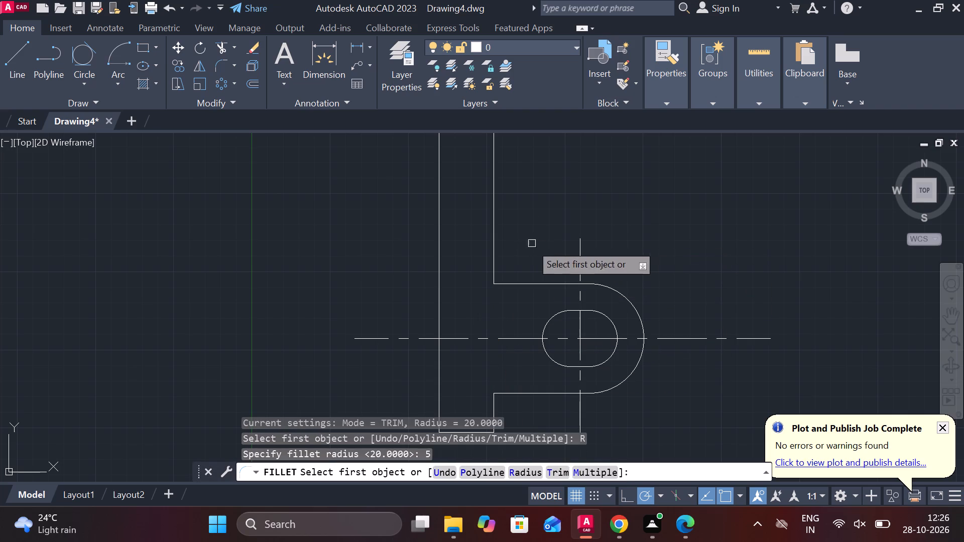
pyautogui.click(487, 251)
pyautogui.click(489, 251)
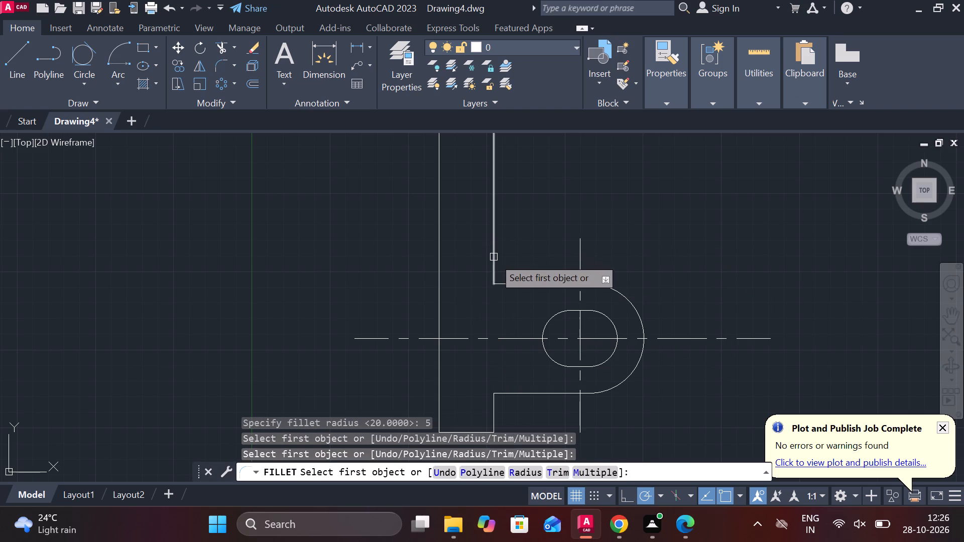
pyautogui.click(494, 257)
pyautogui.click(501, 284)
pyautogui.moveTo(504, 313); pyautogui.dragTo(531, 205, button='middle')
pyautogui.press('space')
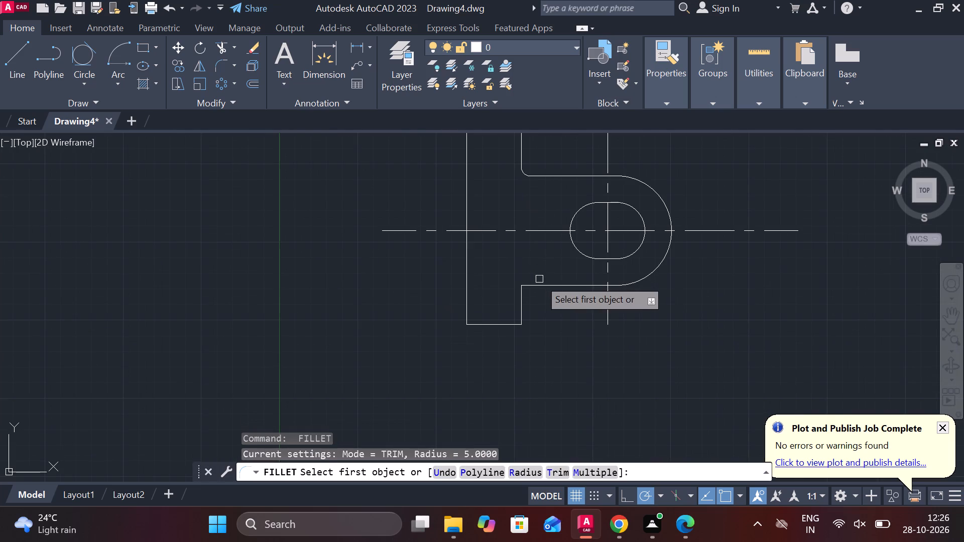
pyautogui.click(539, 286)
pyautogui.click(522, 299)
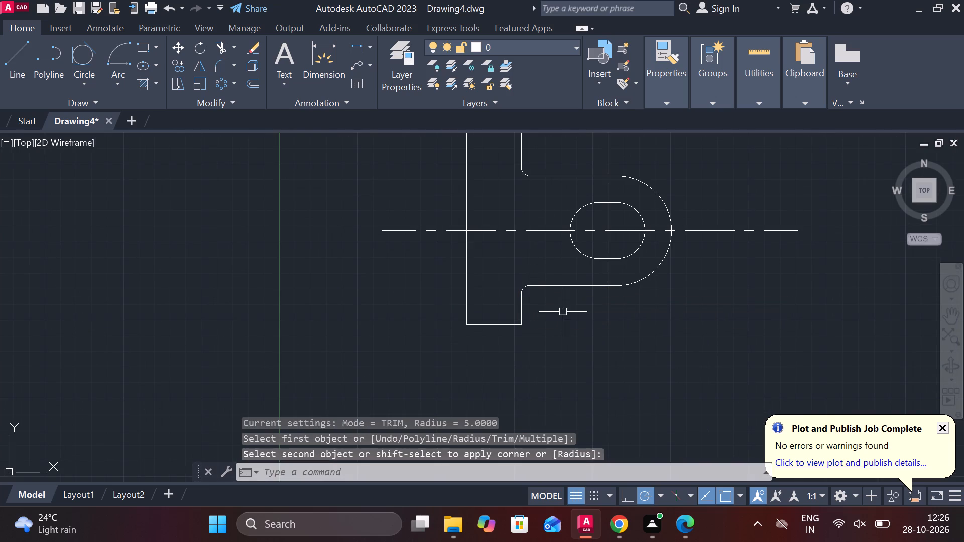
pyautogui.press('Escape')
# Extend the bar's inner edge back across the lower lug's mouth between the two fillets.
pyautogui.write('EX')
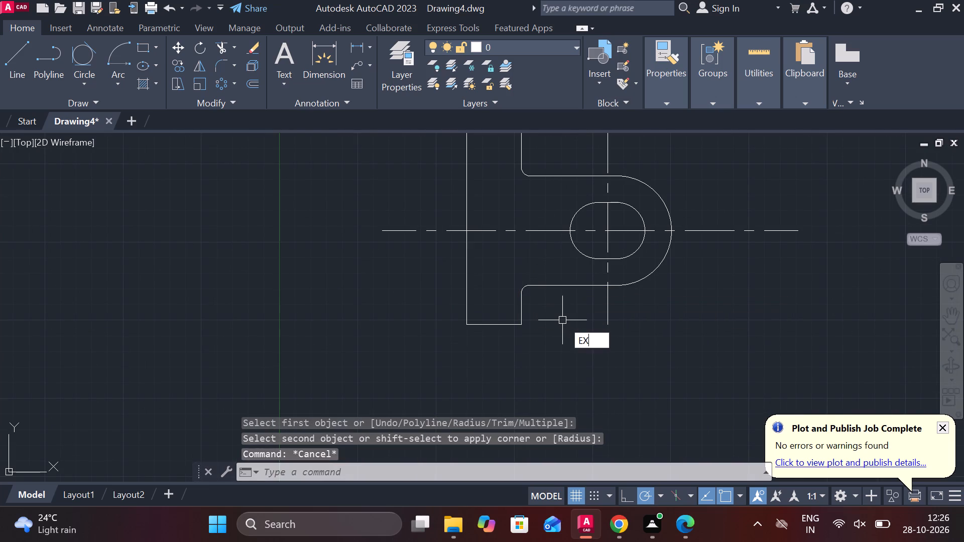
pyautogui.press('space')
pyautogui.click(521, 310)
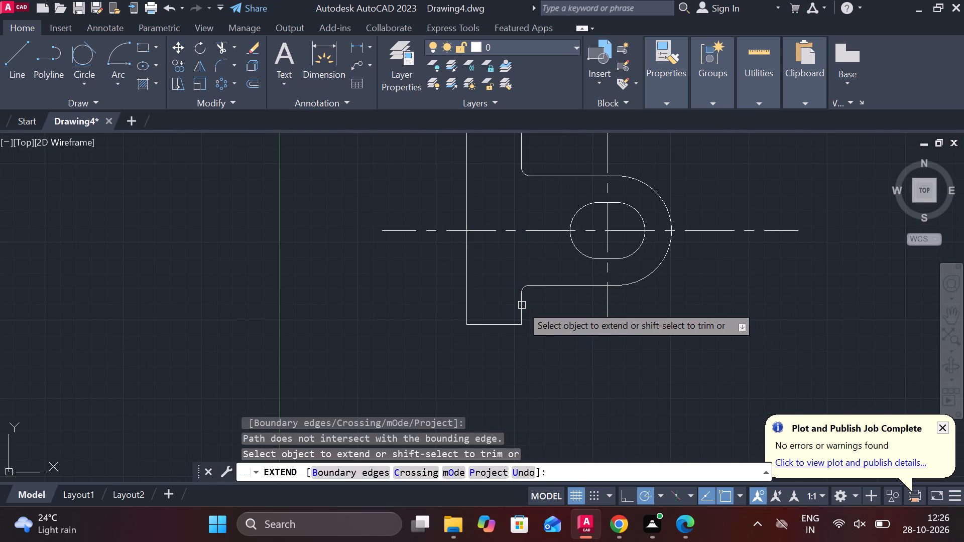
pyautogui.click(522, 305)
pyautogui.click(521, 271)
pyautogui.scroll(-2, 555, 237)
pyautogui.moveTo(639, 221); pyautogui.dragTo(626, 403, button='middle')
pyautogui.scroll(3, 546, 198)
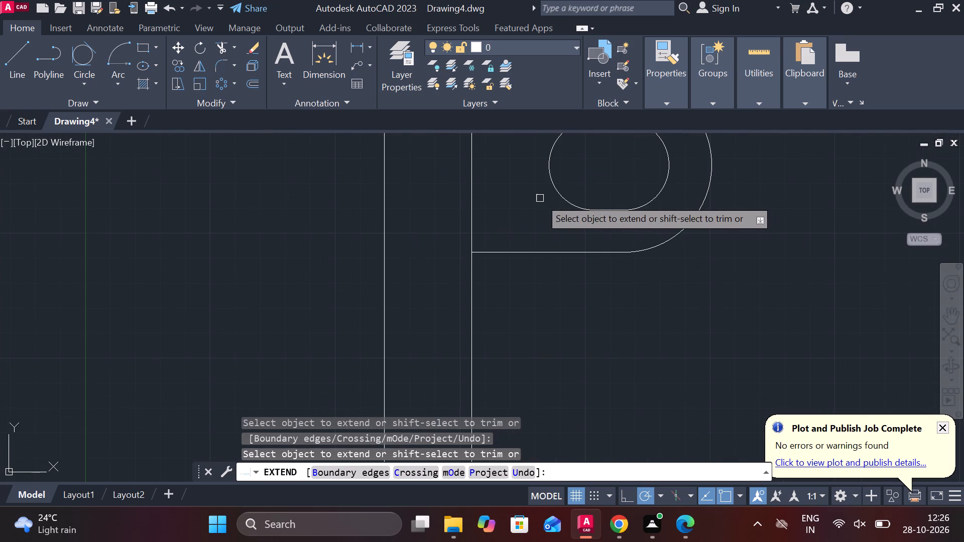
pyautogui.press('Escape')
# Trim the bar's inner edge where it crosses the mouth of the upper lug.
pyautogui.write('TR')
pyautogui.press('space')
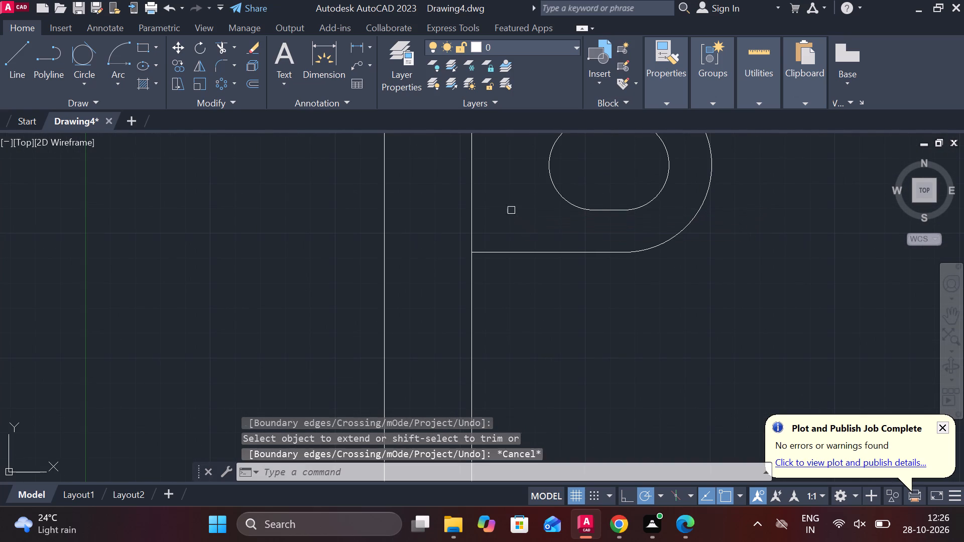
pyautogui.moveTo(506, 202); pyautogui.dragTo(458, 195)
pyautogui.press('Escape')
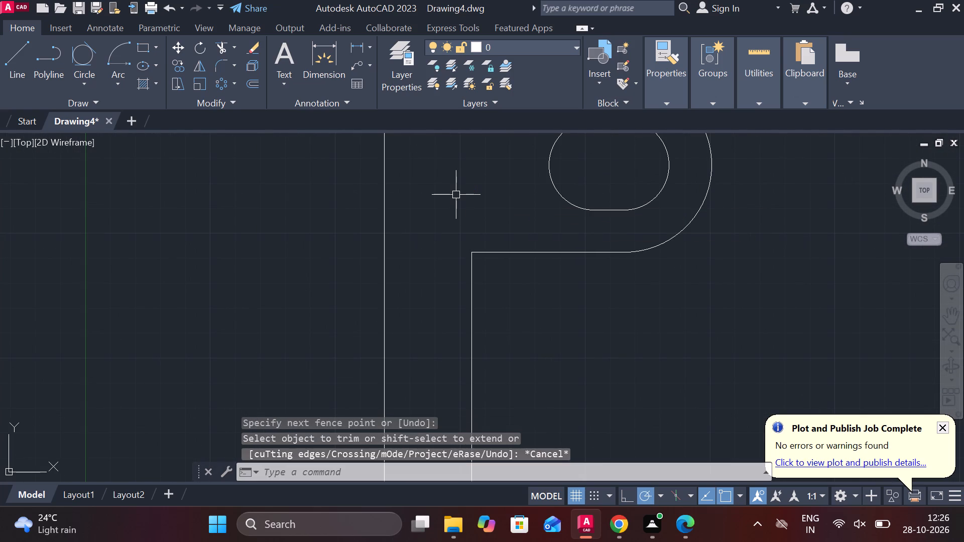
# Fillet the corner between the upper lug's lower edge and the bar with radius 5.
pyautogui.write('F R')
pyautogui.press('space')
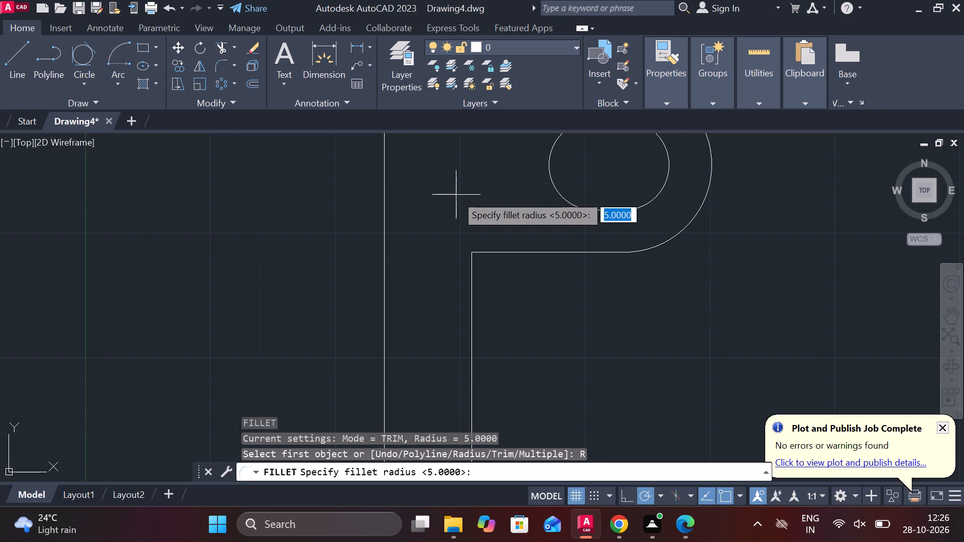
pyautogui.press('space')
pyautogui.click(492, 253)
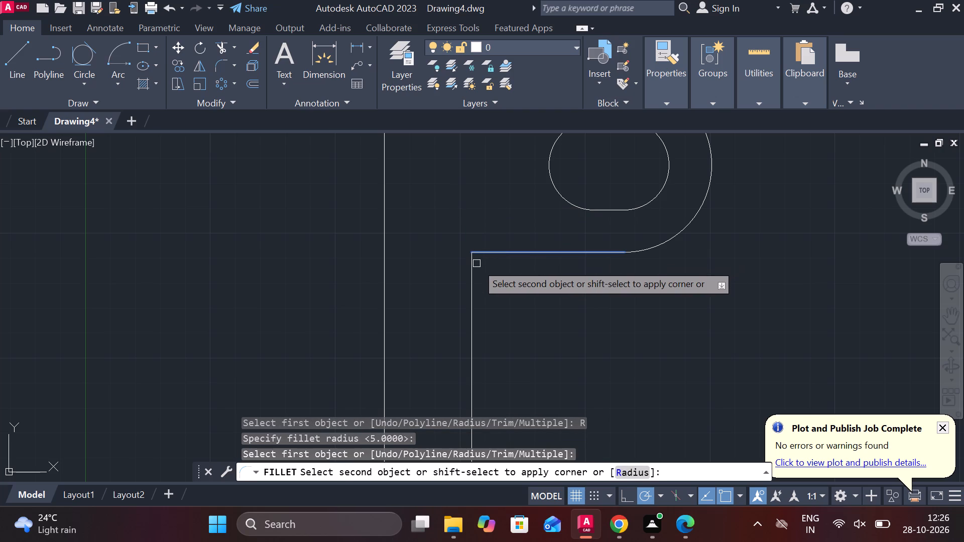
pyautogui.click(474, 265)
pyautogui.moveTo(513, 273); pyautogui.dragTo(513, 403, button='middle')
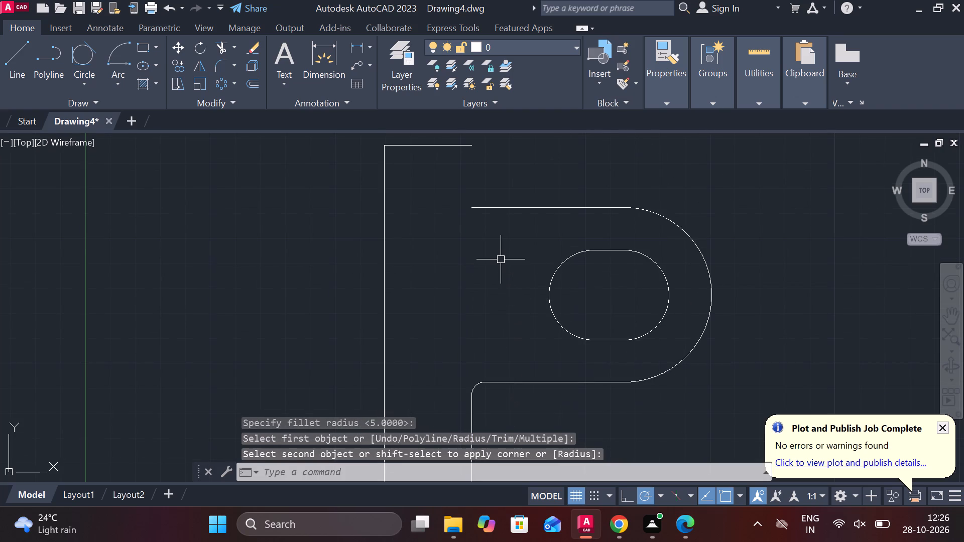
# Draw a vertical line from the bar's upper end corner down to the start of the upper lug's top edge.
pyautogui.press('Escape')
pyautogui.write('L')
pyautogui.press('space')
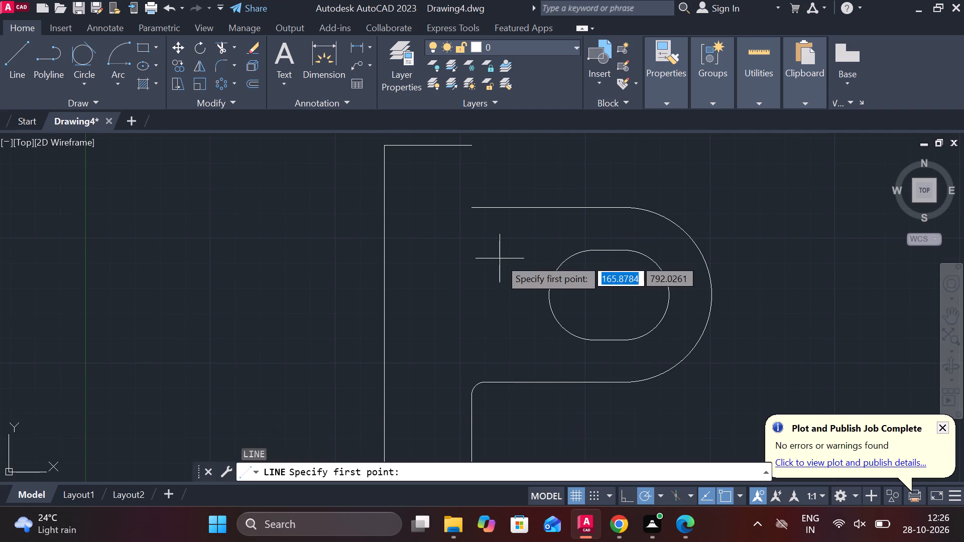
pyautogui.click(474, 149)
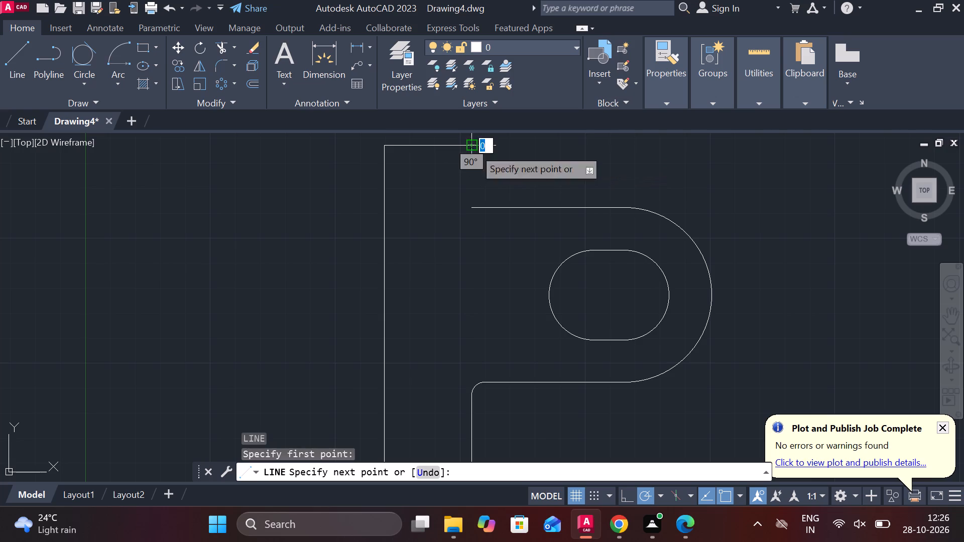
pyautogui.click(474, 210)
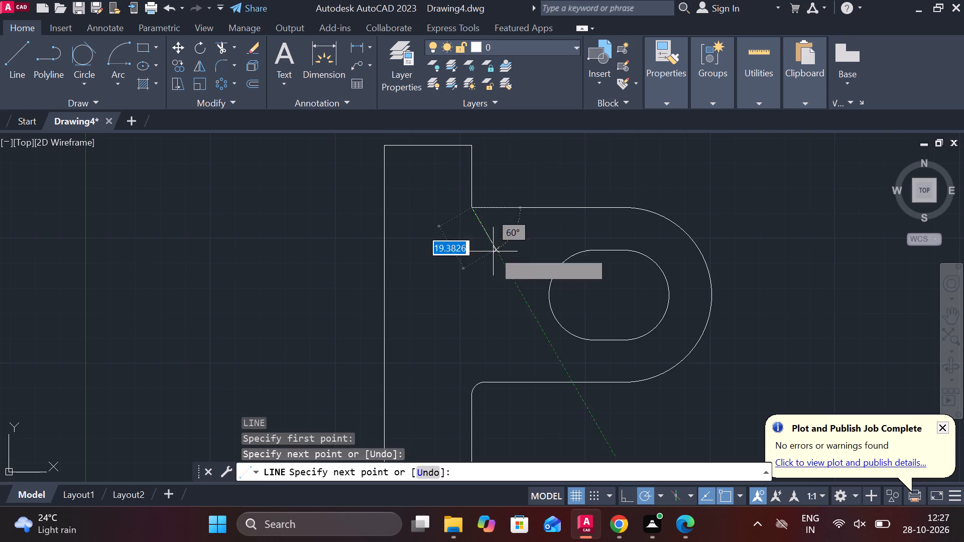
pyautogui.press('Escape')
# Fillet the corner between that short vertical edge and the upper lug's top edge with radius 5.
pyautogui.write('F R')
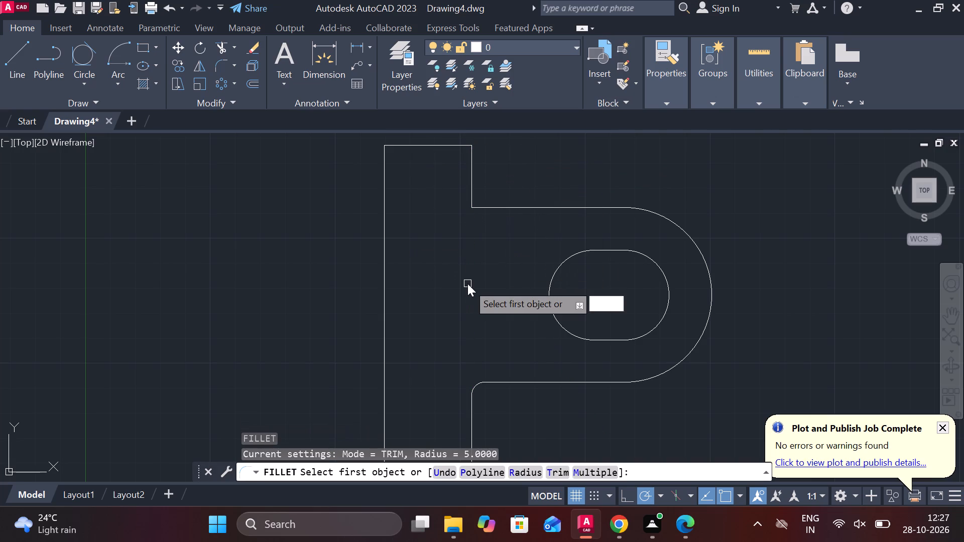
pyautogui.press('space')
pyautogui.press('space')
pyautogui.click(468, 194)
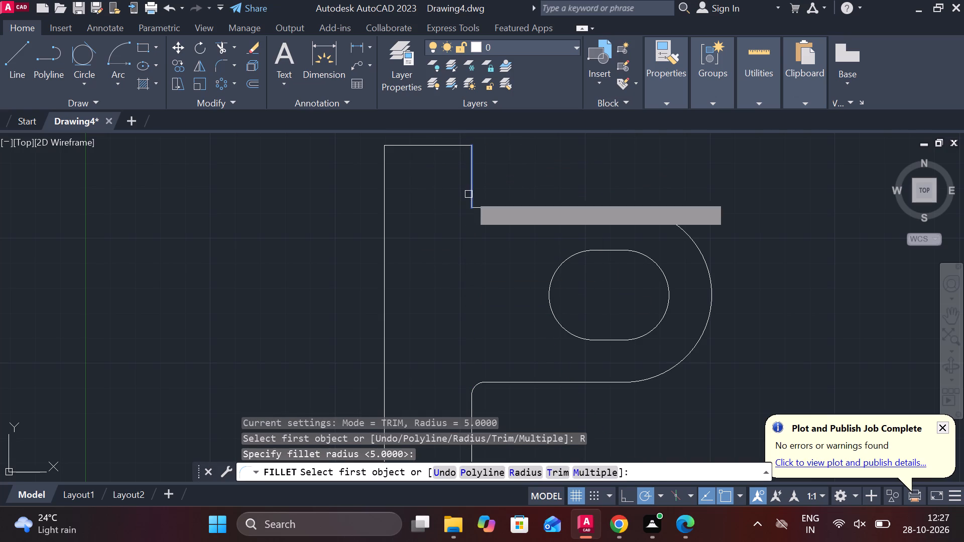
pyautogui.click(486, 209)
pyautogui.press('Escape')
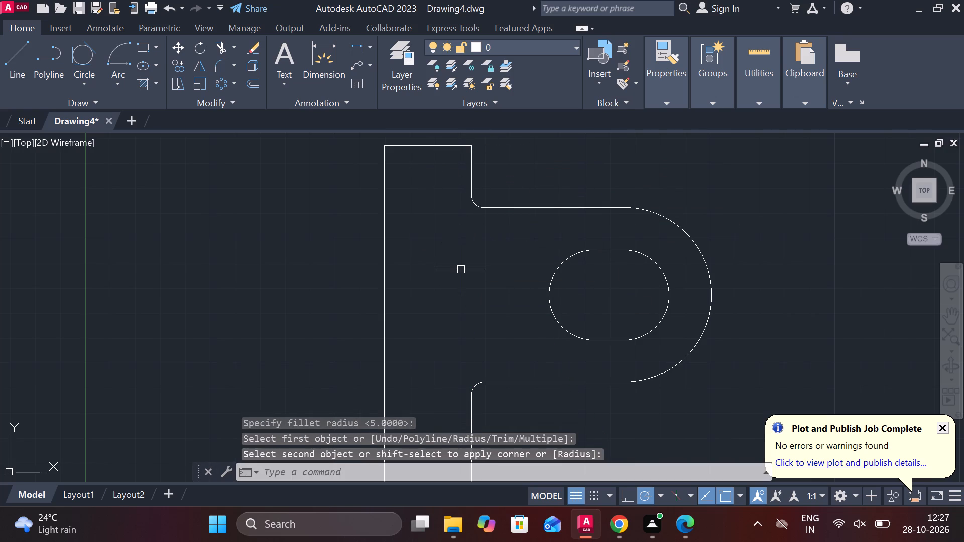
# Extend the bar's inner edge across the upper lug's mouth between its two fillets.
pyautogui.write('EX')
pyautogui.press('space')
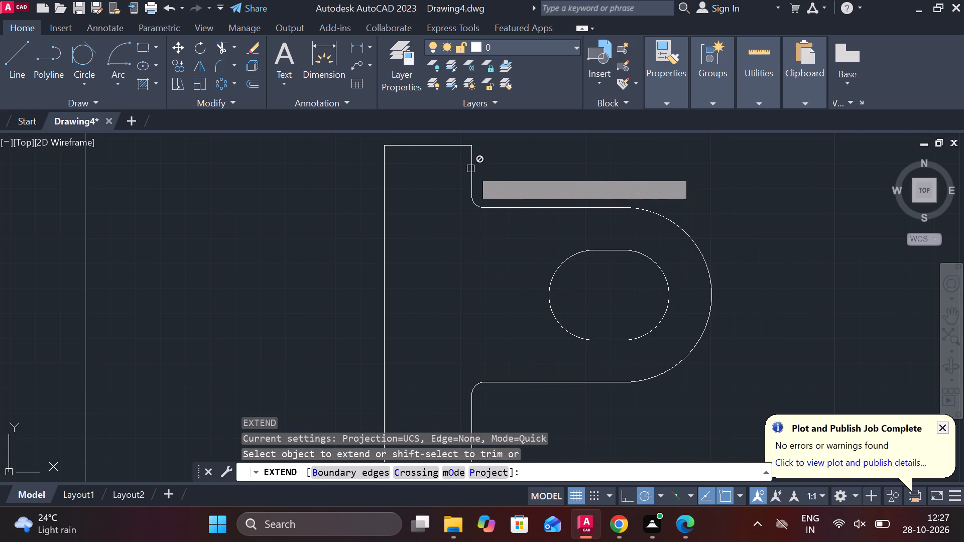
pyautogui.click(470, 169)
pyautogui.click(469, 182)
pyautogui.scroll(-3, 580, 218)
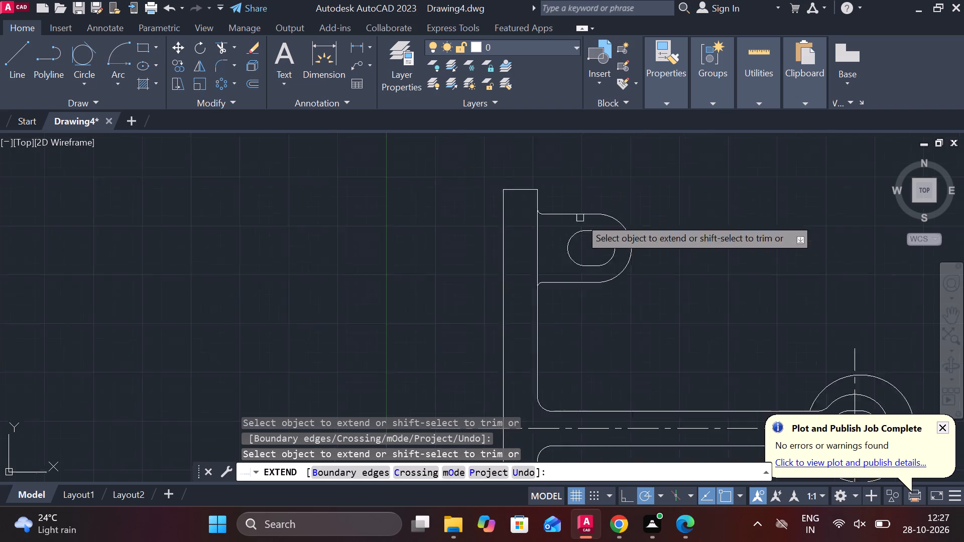
pyautogui.scroll(-1, 601, 245)
pyautogui.scroll(1, 656, 366)
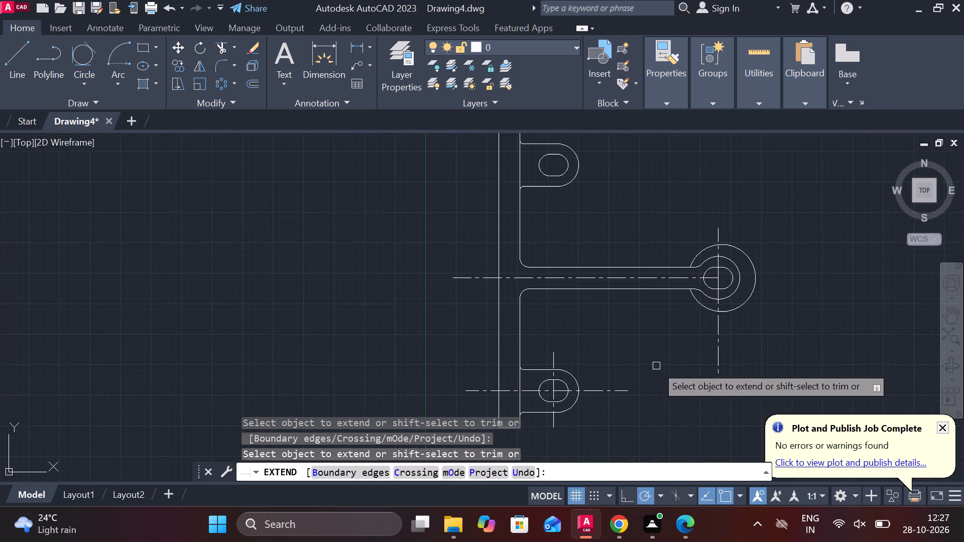
pyautogui.press('Escape')
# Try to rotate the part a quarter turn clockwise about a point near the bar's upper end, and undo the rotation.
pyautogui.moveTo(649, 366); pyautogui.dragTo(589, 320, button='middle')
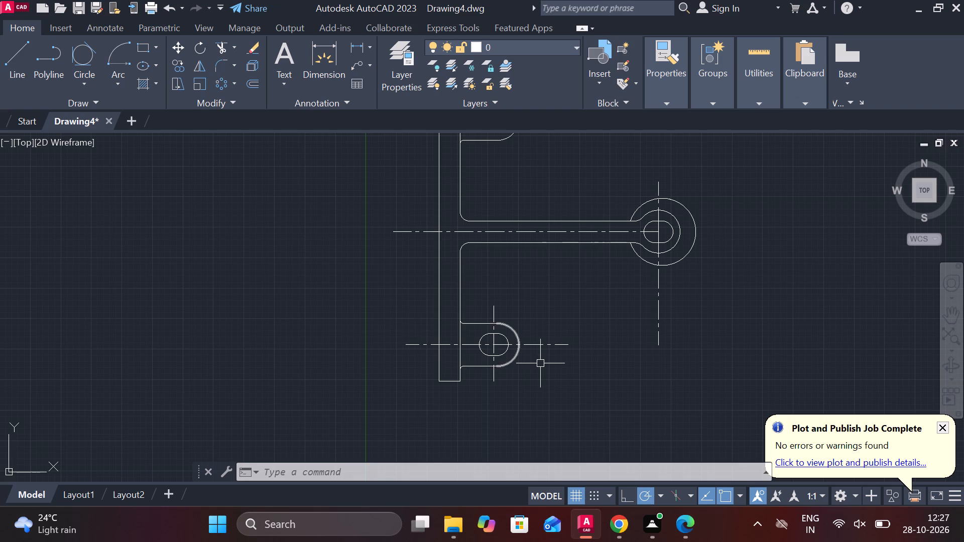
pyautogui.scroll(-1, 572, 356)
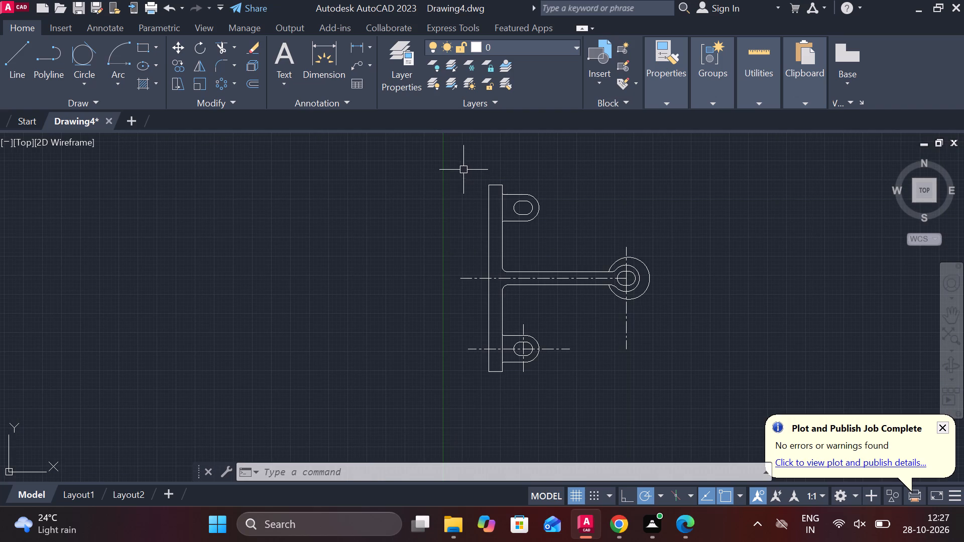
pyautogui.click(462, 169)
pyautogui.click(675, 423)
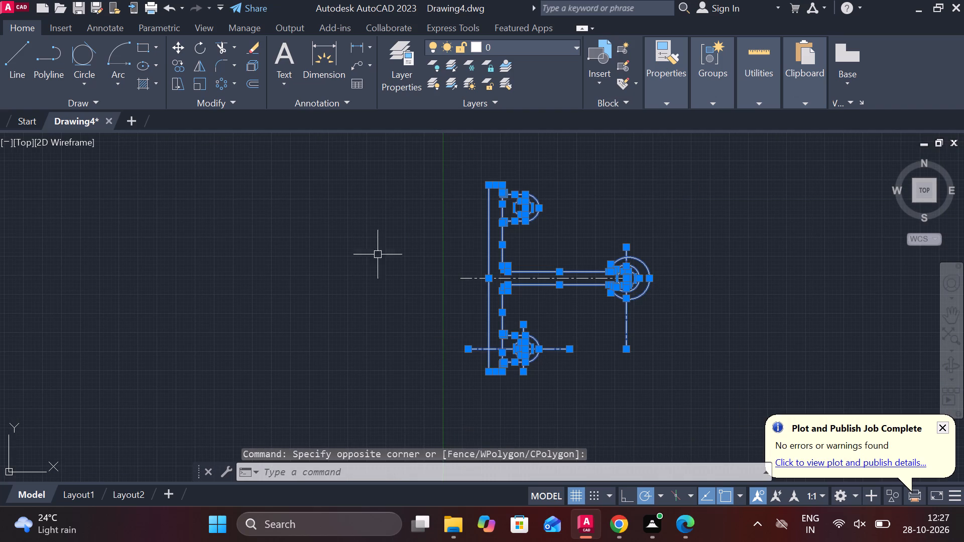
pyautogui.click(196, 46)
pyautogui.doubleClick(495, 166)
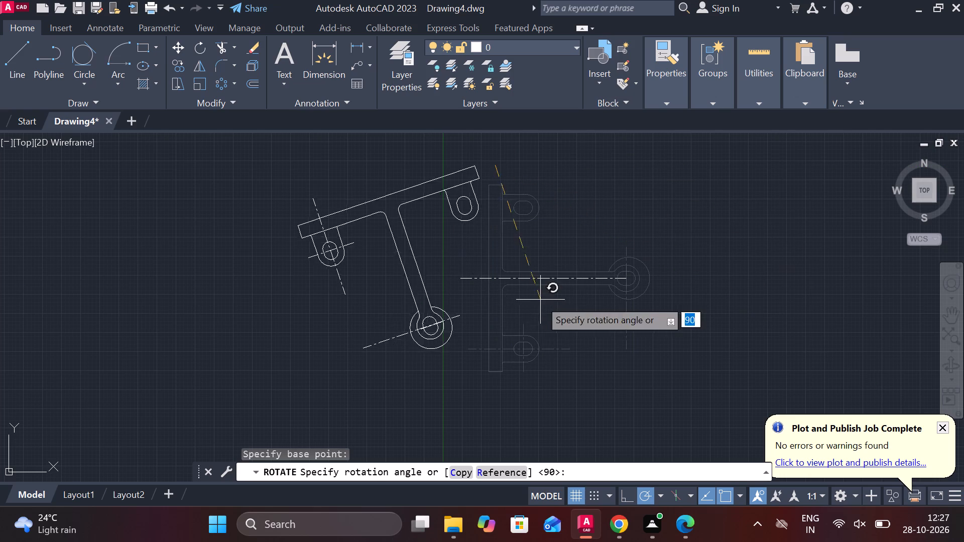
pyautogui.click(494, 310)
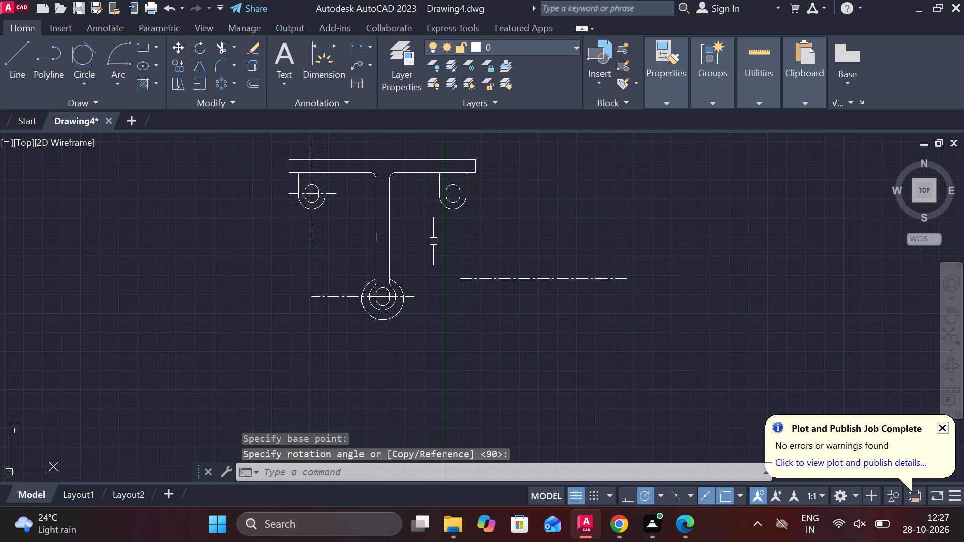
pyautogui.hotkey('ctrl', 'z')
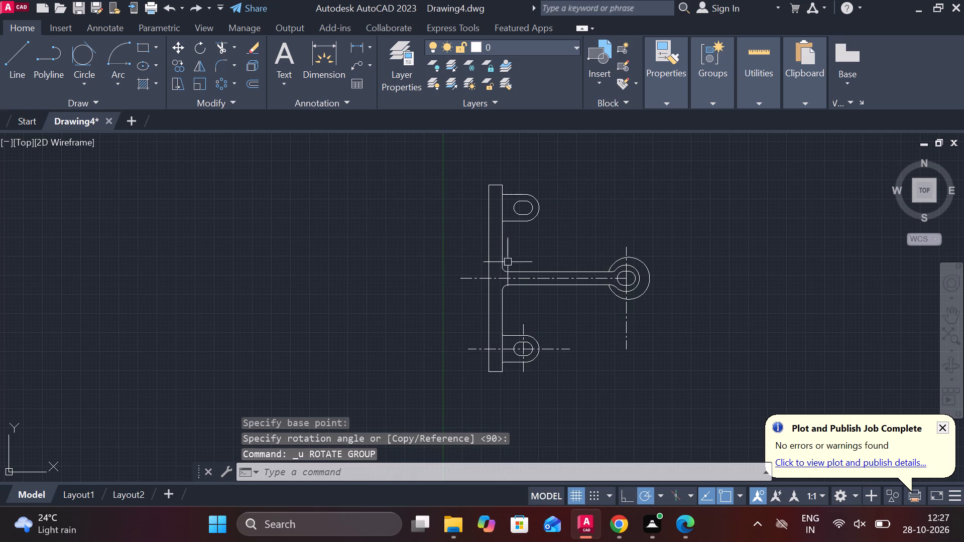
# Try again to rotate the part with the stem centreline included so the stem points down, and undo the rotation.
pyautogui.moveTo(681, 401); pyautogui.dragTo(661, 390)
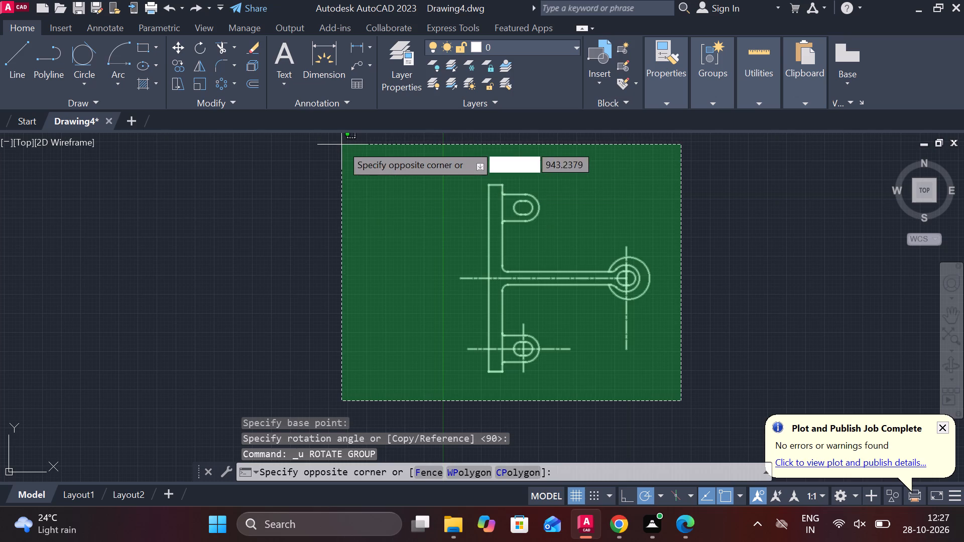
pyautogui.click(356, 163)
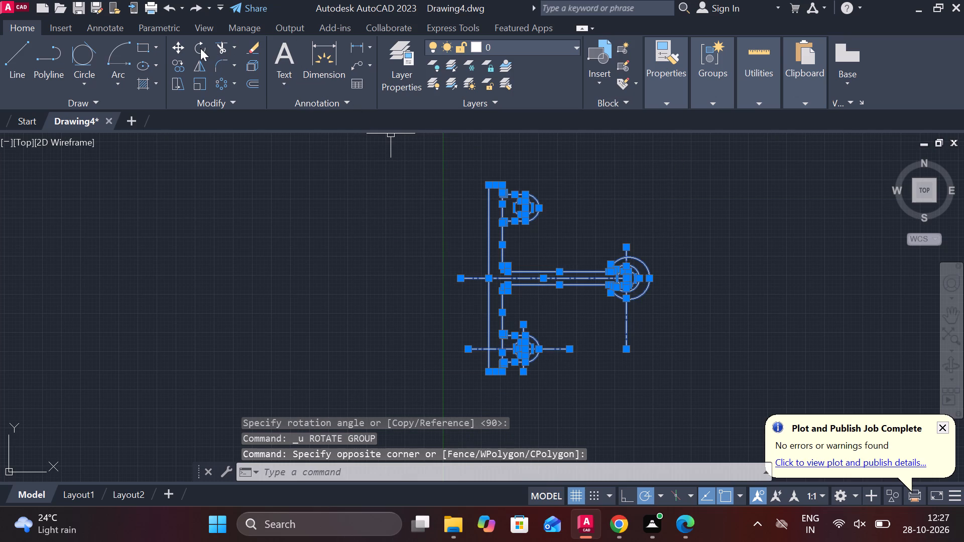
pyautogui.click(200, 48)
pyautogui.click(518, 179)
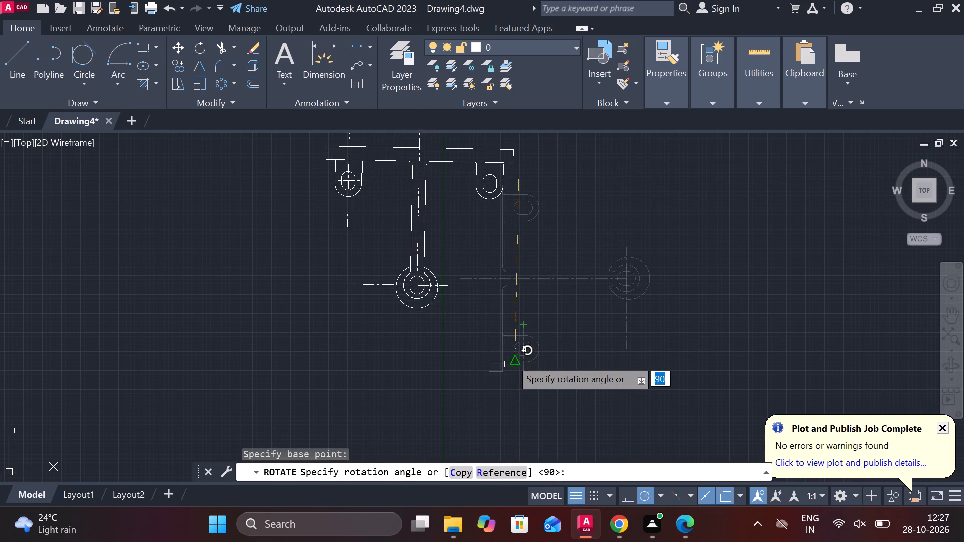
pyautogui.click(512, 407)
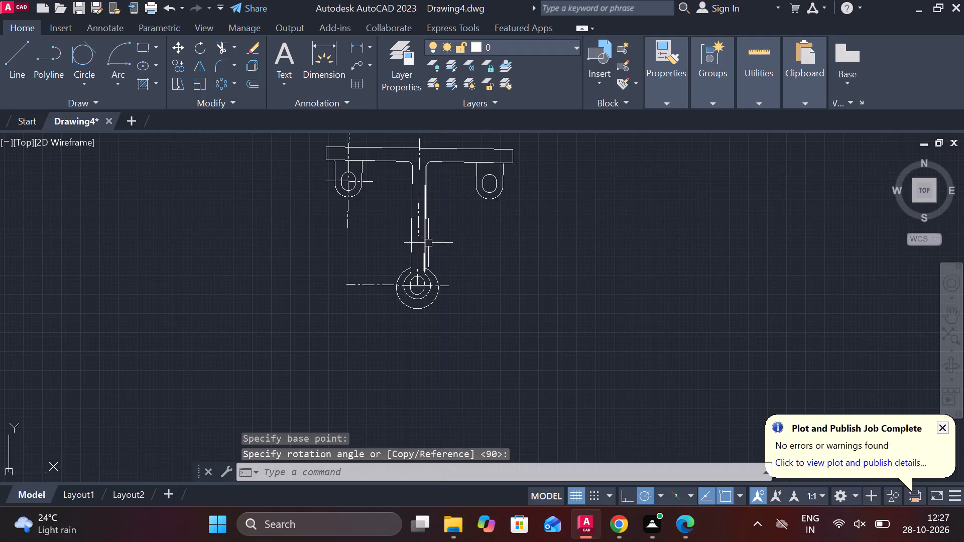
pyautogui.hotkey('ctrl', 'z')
# Rotate the whole part with all its centrelines a quarter turn clockwise, so the bar is horizontal and the stem points straight down.
pyautogui.click(436, 152)
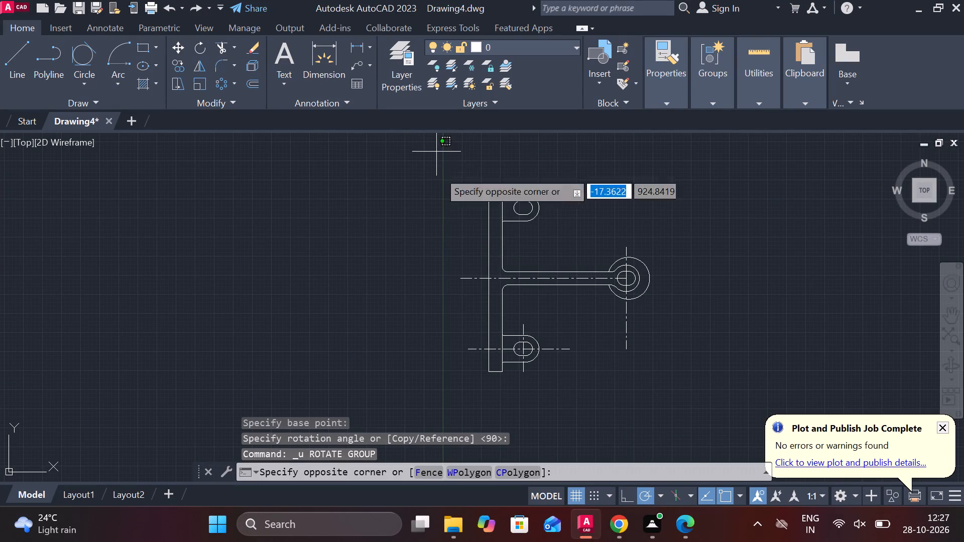
pyautogui.click(681, 425)
pyautogui.moveTo(686, 416); pyautogui.dragTo(669, 410)
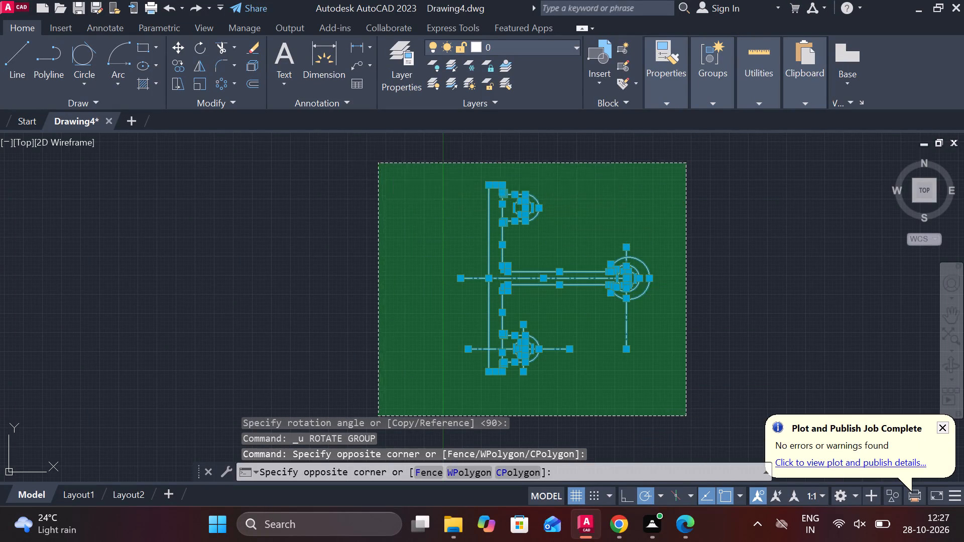
pyautogui.doubleClick(378, 163)
pyautogui.click(201, 47)
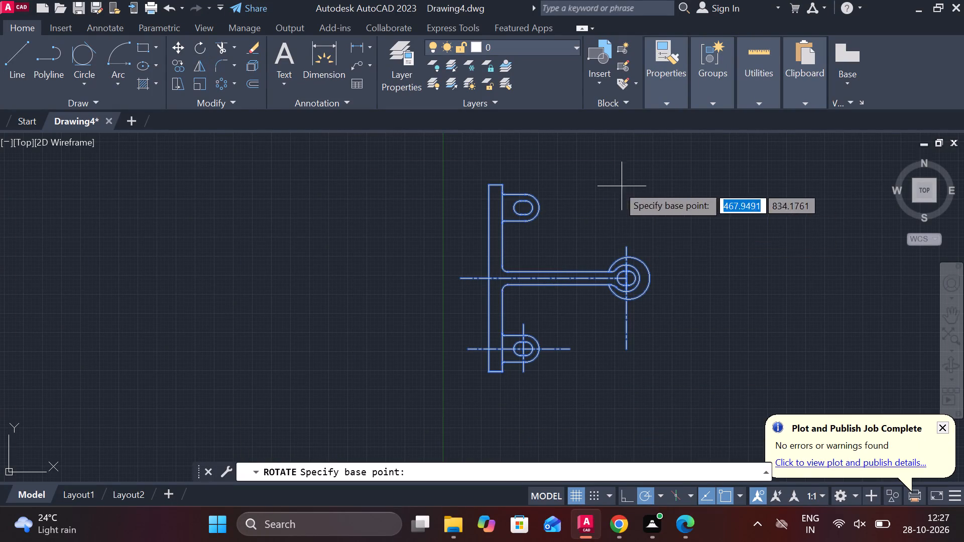
pyautogui.click(617, 185)
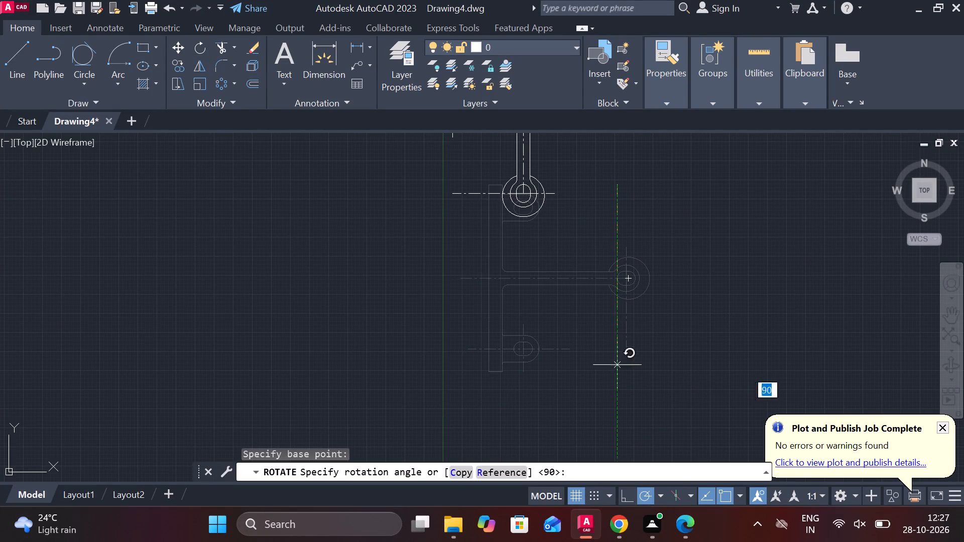
pyautogui.click(616, 387)
# Draw a vertical line 10 long down from the bar's top edge, starting 120 from the bar's left end.
pyautogui.moveTo(601, 228); pyautogui.dragTo(606, 349, button='middle')
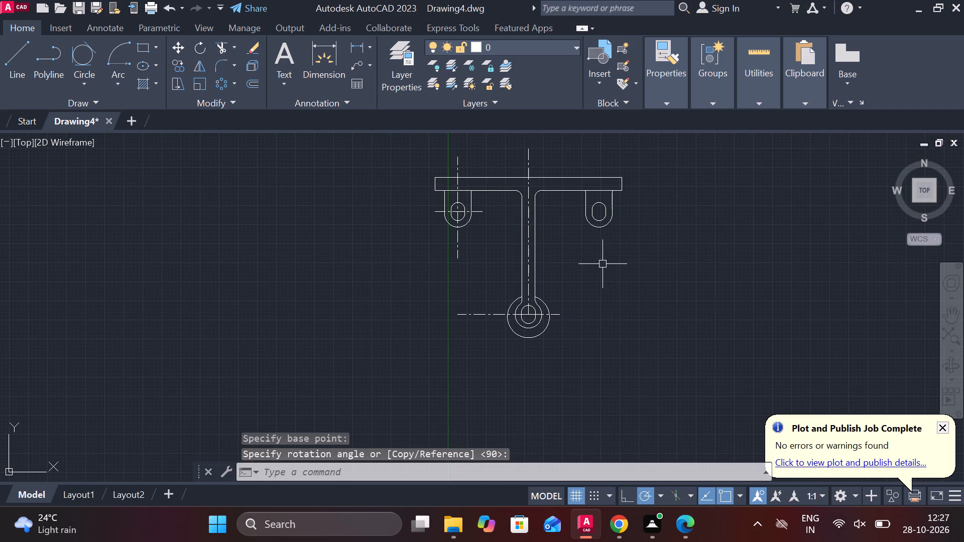
pyautogui.scroll(2, 580, 254)
pyautogui.moveTo(580, 254); pyautogui.dragTo(579, 323, button='middle')
pyautogui.moveTo(548, 267); pyautogui.dragTo(559, 345, button='middle')
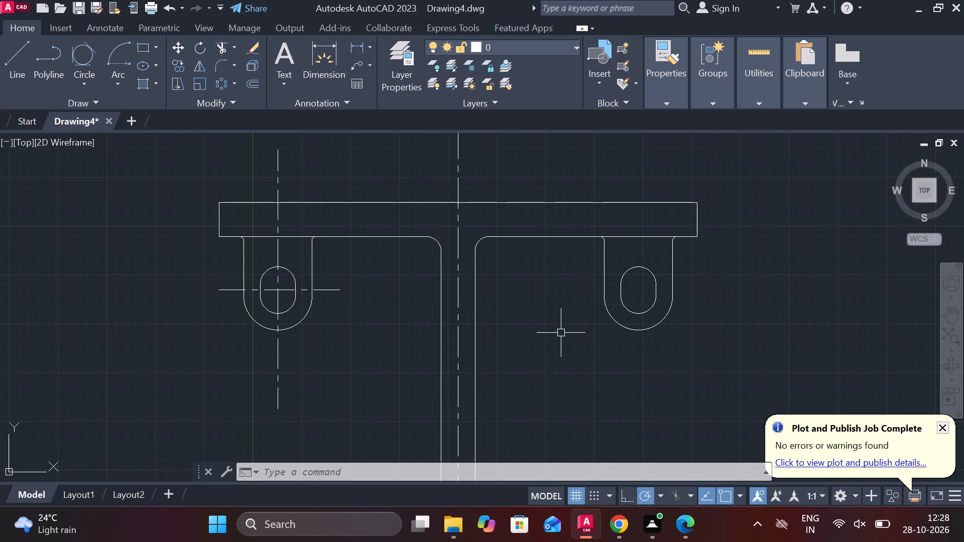
pyautogui.moveTo(389, 202); pyautogui.dragTo(424, 235, button='middle')
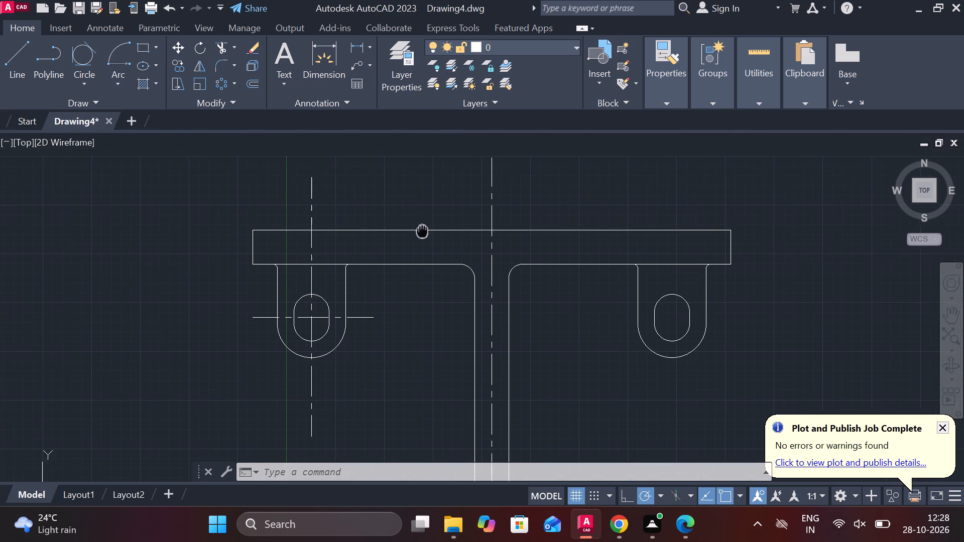
pyautogui.moveTo(424, 235); pyautogui.dragTo(424, 233, button='middle')
pyautogui.press('l')
pyautogui.press('Return')
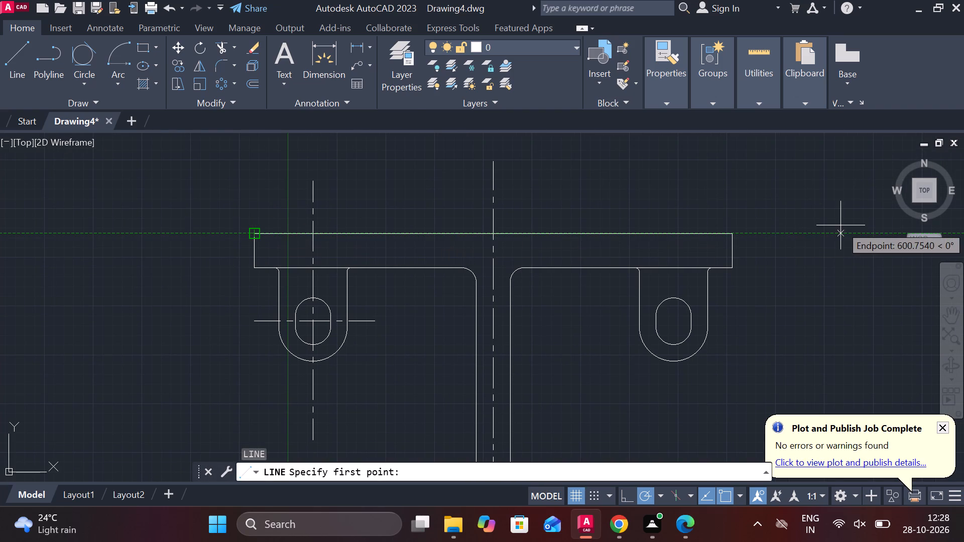
pyautogui.write('120')
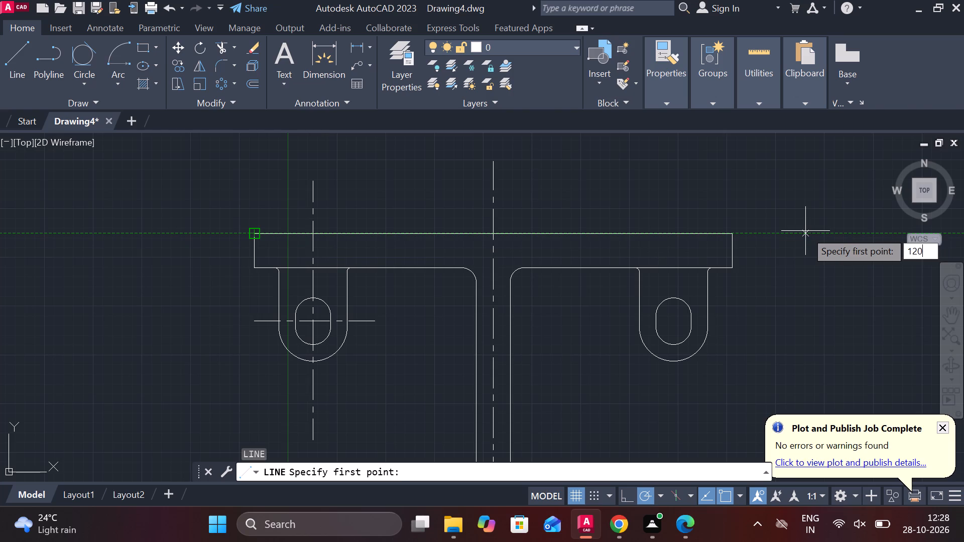
pyautogui.press('Return')
pyautogui.scroll(2, 356, 230)
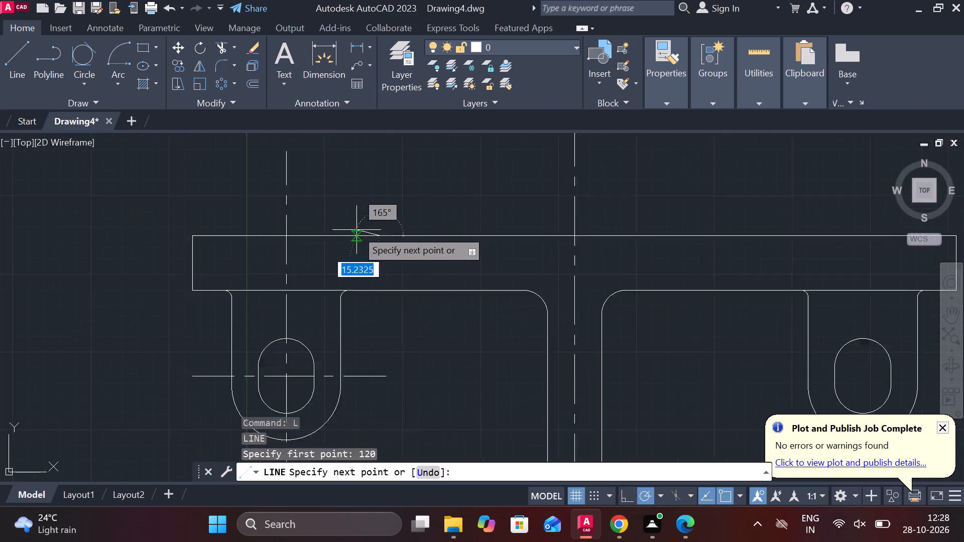
pyautogui.scroll(1, 356, 230)
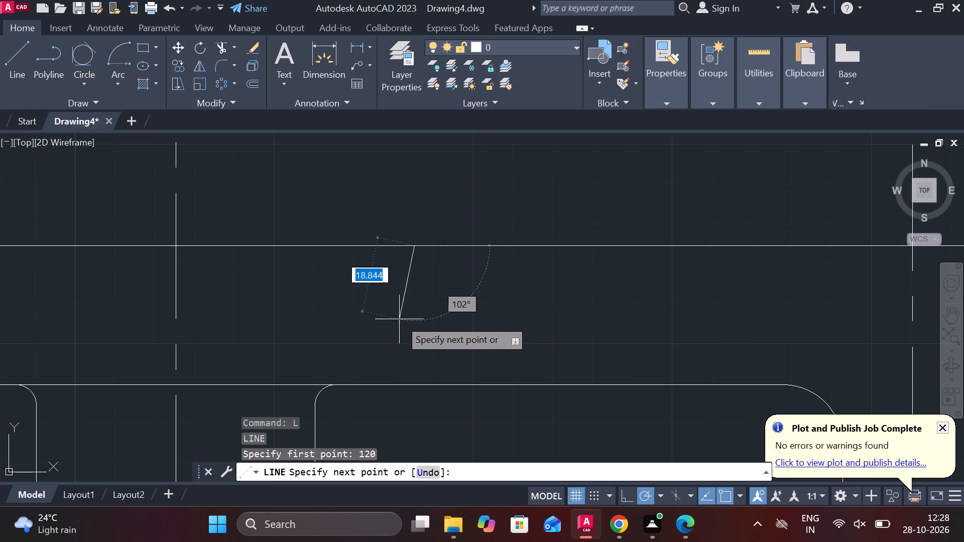
pyautogui.write('10')
pyautogui.press('Return')
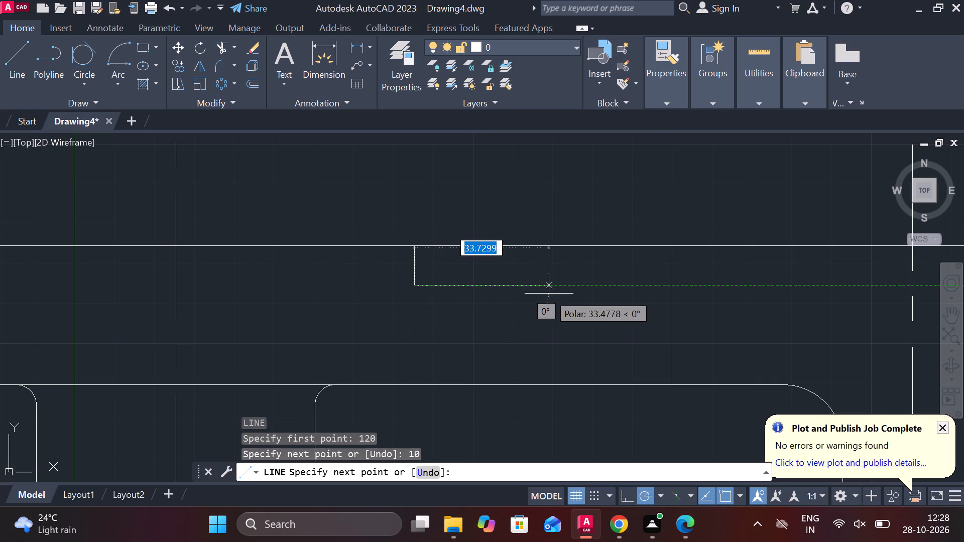
pyautogui.press('Escape')
# Draw a line 10 down from the bar's top edge, 50 left of the stem centreline, and across to the first short line's lower end.
pyautogui.scroll(-1, 537, 327)
pyautogui.moveTo(537, 327); pyautogui.dragTo(530, 327, button='middle')
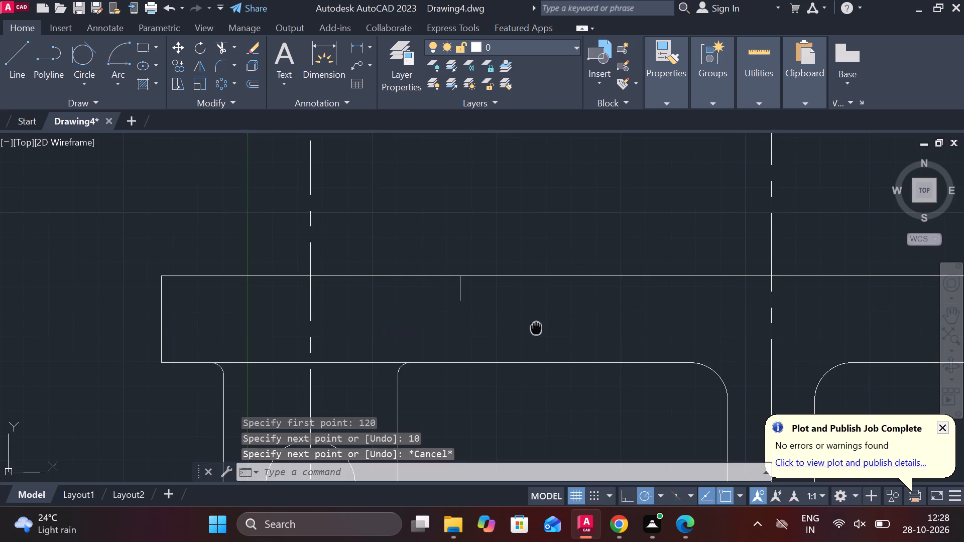
pyautogui.moveTo(530, 327); pyautogui.dragTo(510, 327, button='middle')
pyautogui.press('l')
pyautogui.press('Return')
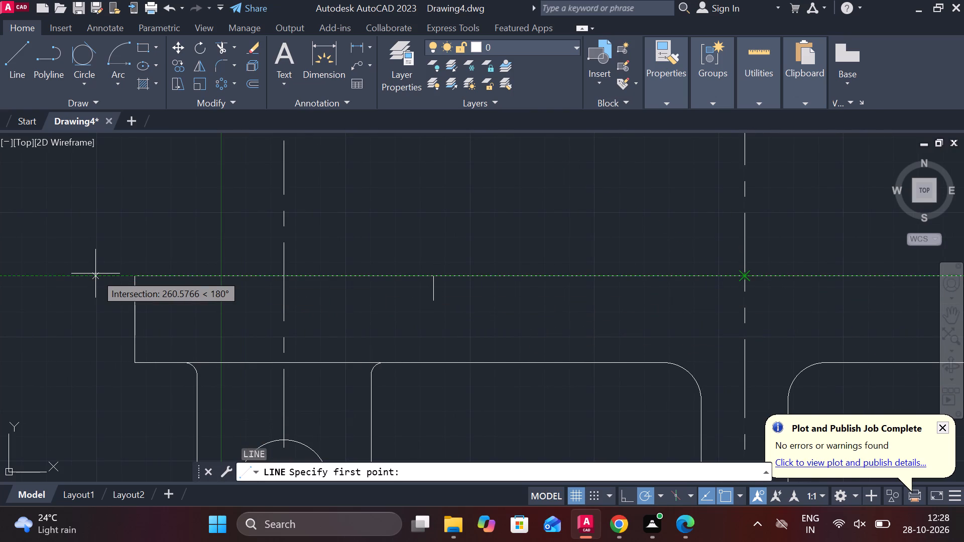
pyautogui.write('50')
pyautogui.press('Return')
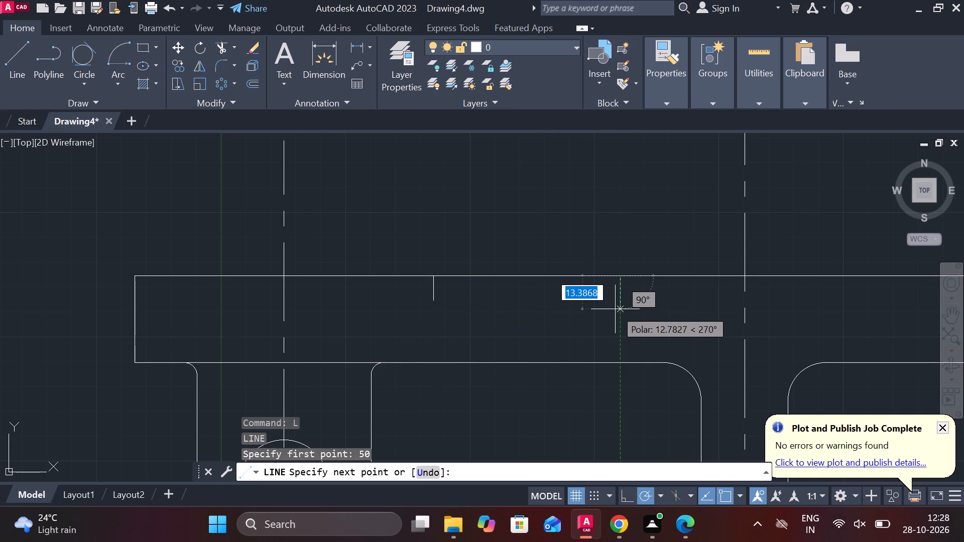
pyautogui.write('10')
pyautogui.press('Return')
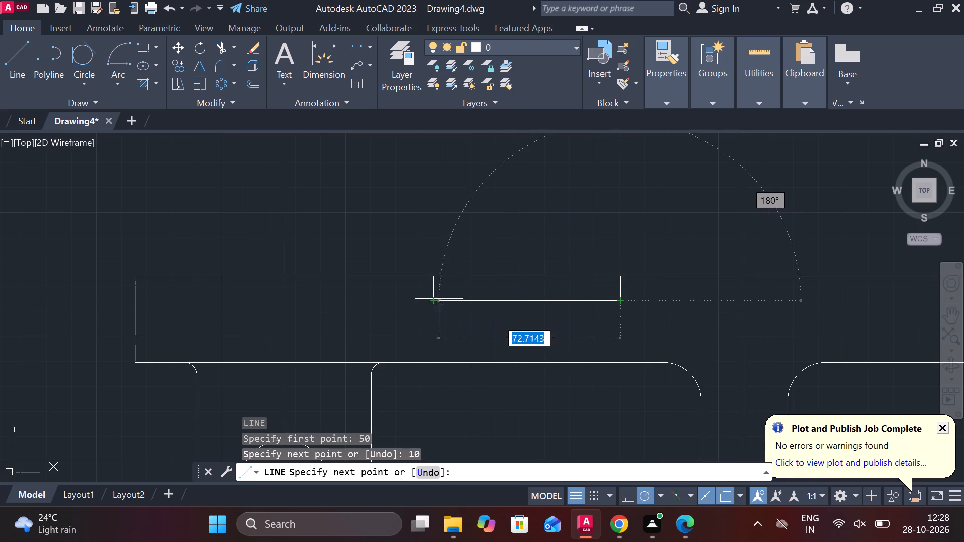
pyautogui.click(442, 297)
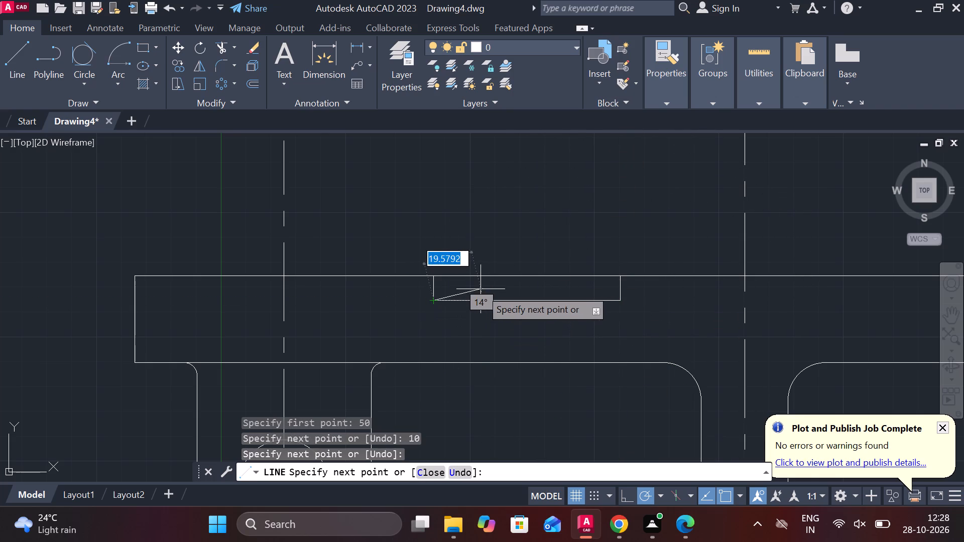
pyautogui.press('Escape')
# Trim the bar's top edge between the two short vertical lines to open the notch.
pyautogui.scroll(2, 480, 289)
pyautogui.write('TR')
pyautogui.press('space')
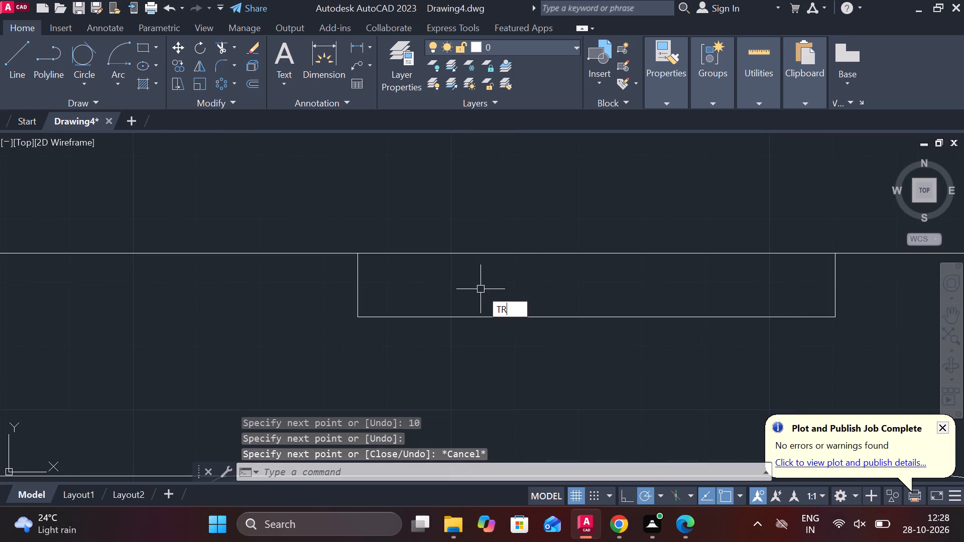
pyautogui.click(451, 253)
pyautogui.scroll(-1, 458, 252)
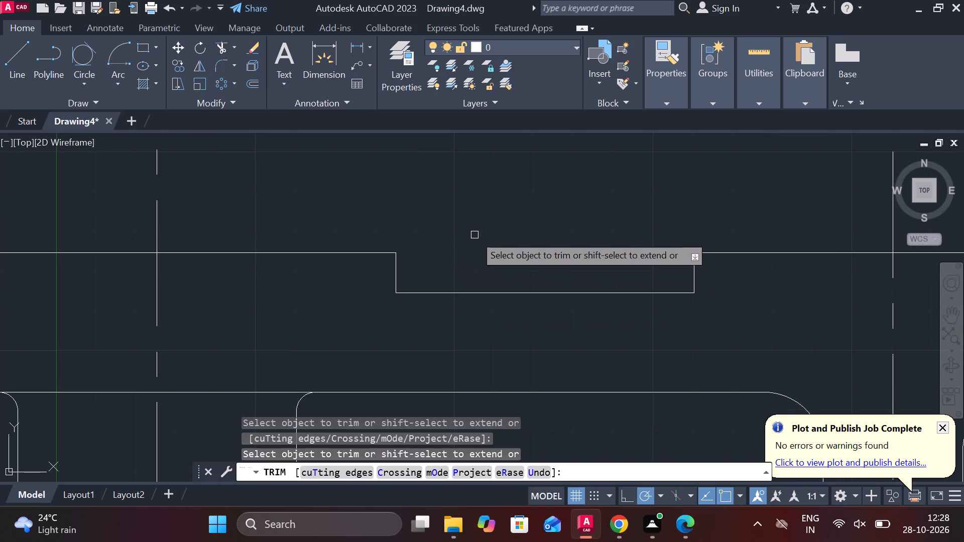
pyautogui.press('Escape')
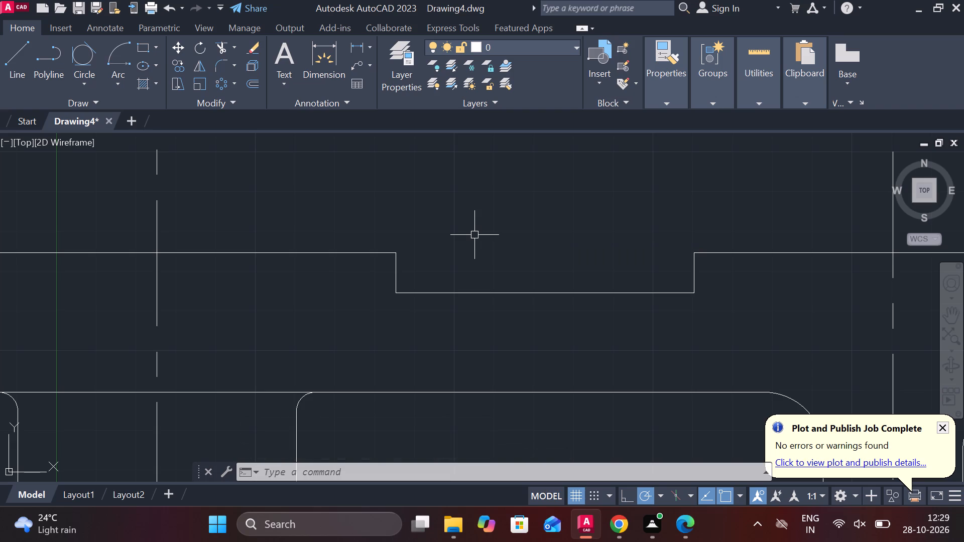
# Mirror the left notch's three lines about the stem's vertical centreline, keeping the originals.
pyautogui.scroll(-2, 492, 258)
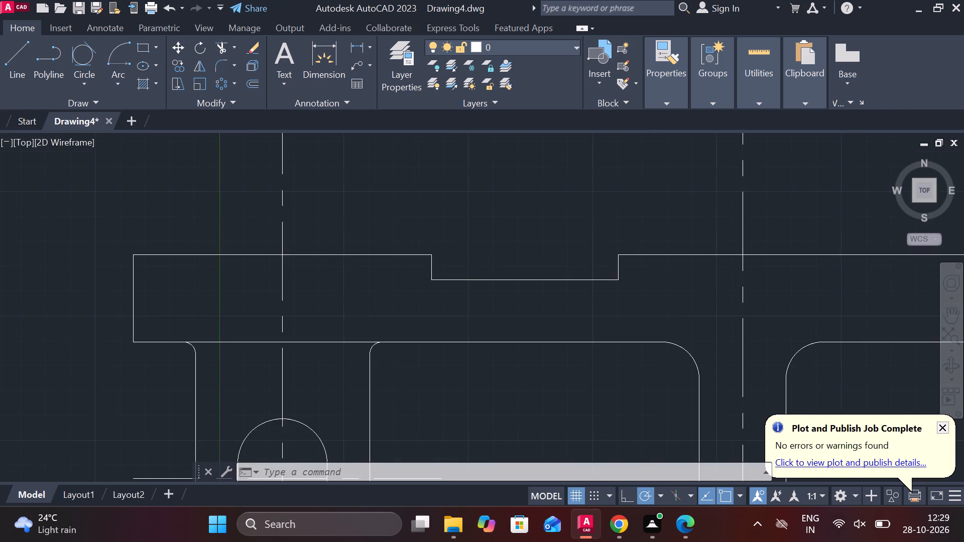
pyautogui.doubleClick(506, 271)
pyautogui.scroll(2, 466, 269)
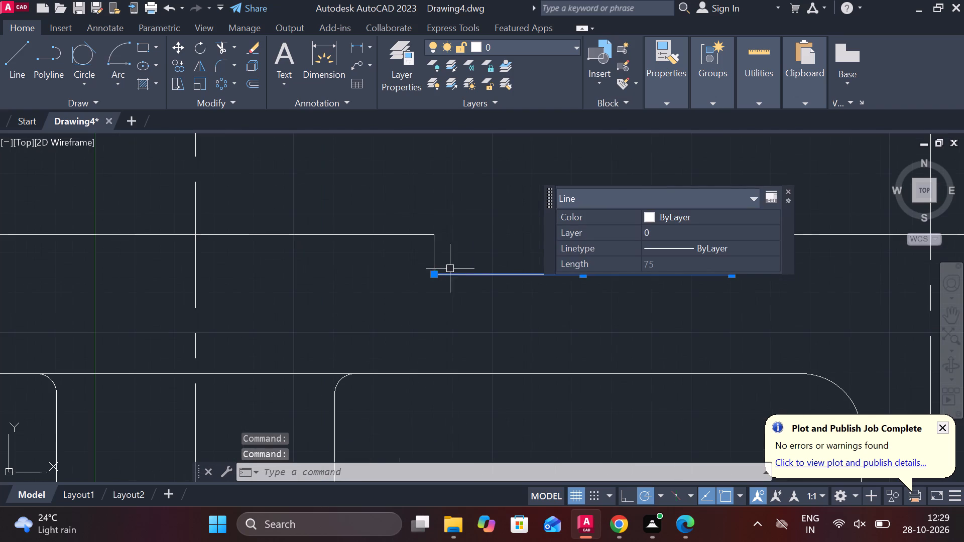
pyautogui.click(436, 266)
pyautogui.moveTo(459, 256); pyautogui.dragTo(302, 289, button='middle')
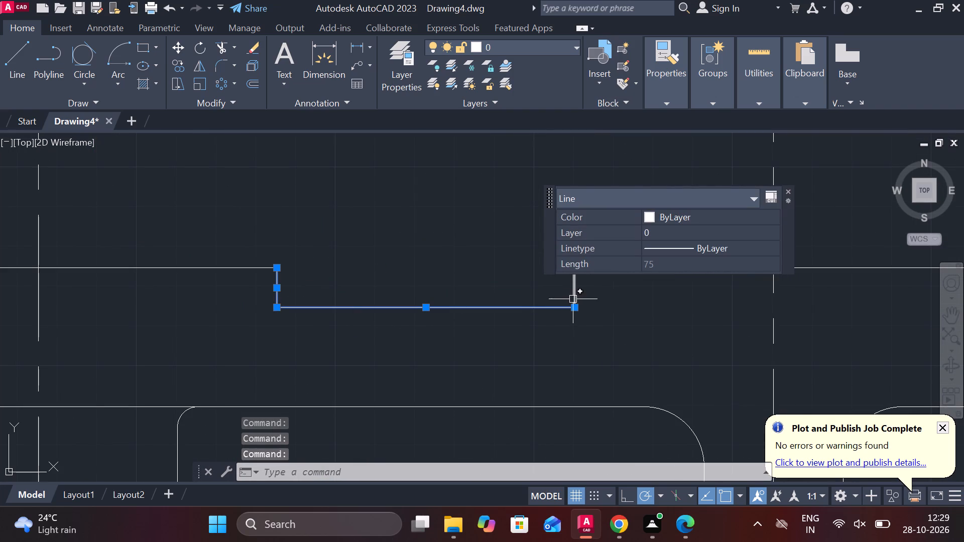
pyautogui.click(573, 294)
pyautogui.scroll(-2, 606, 303)
pyautogui.write('MI')
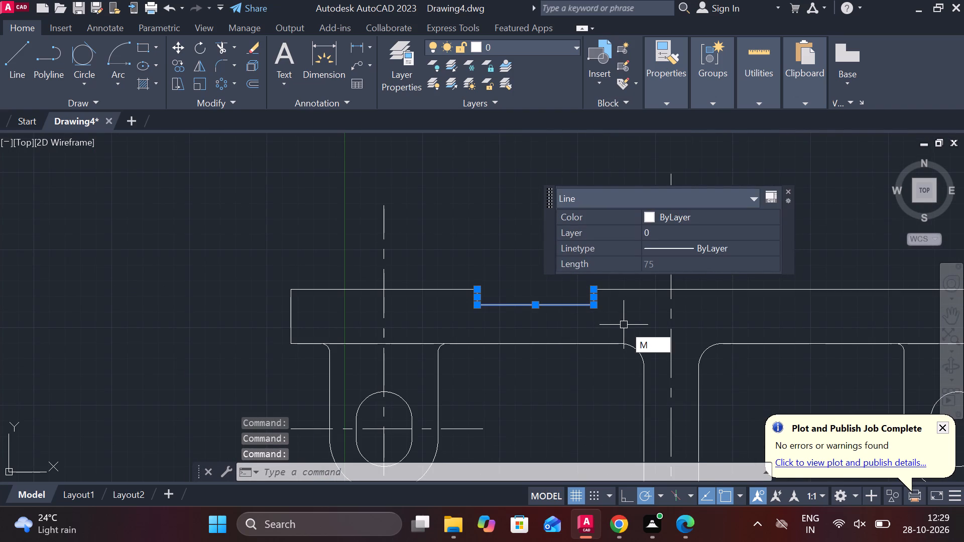
pyautogui.press('Return')
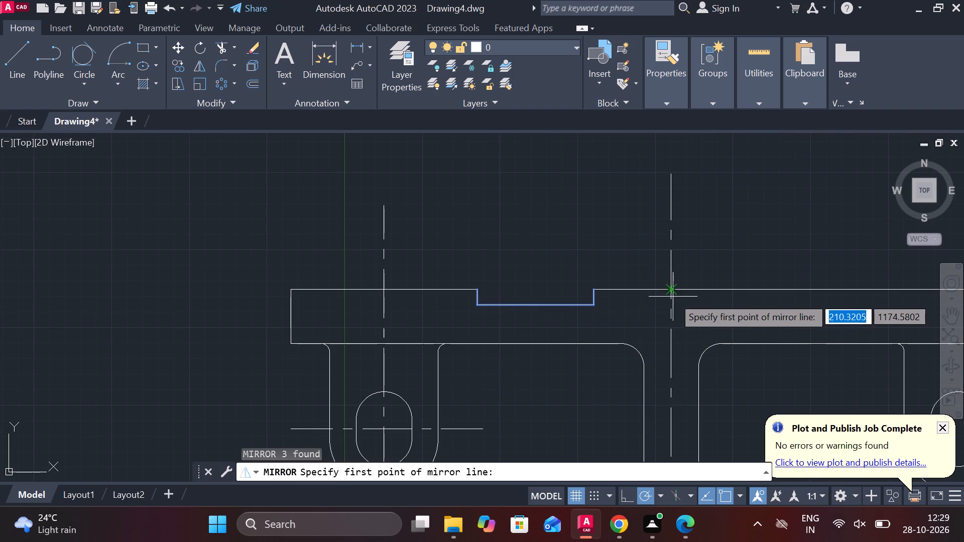
pyautogui.click(672, 290)
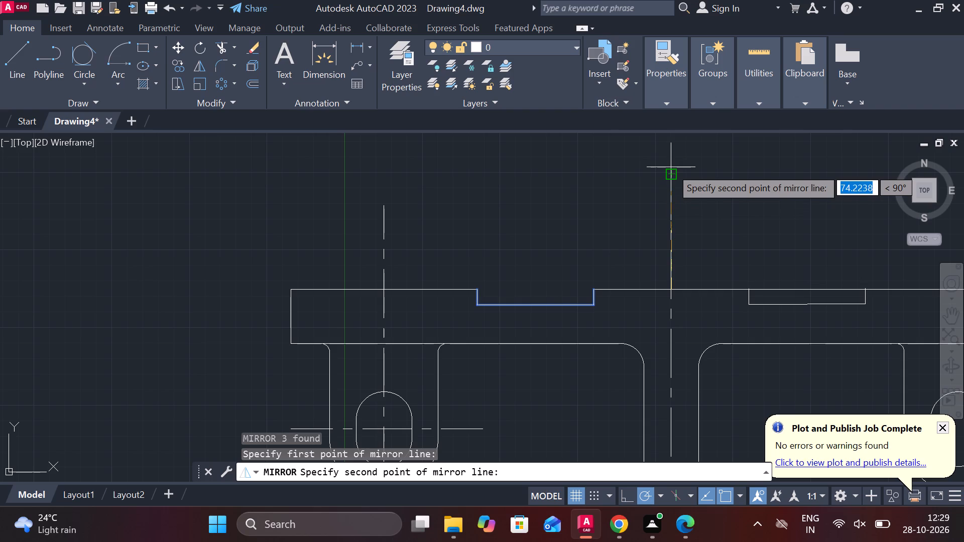
pyautogui.click(671, 172)
pyautogui.click(691, 230)
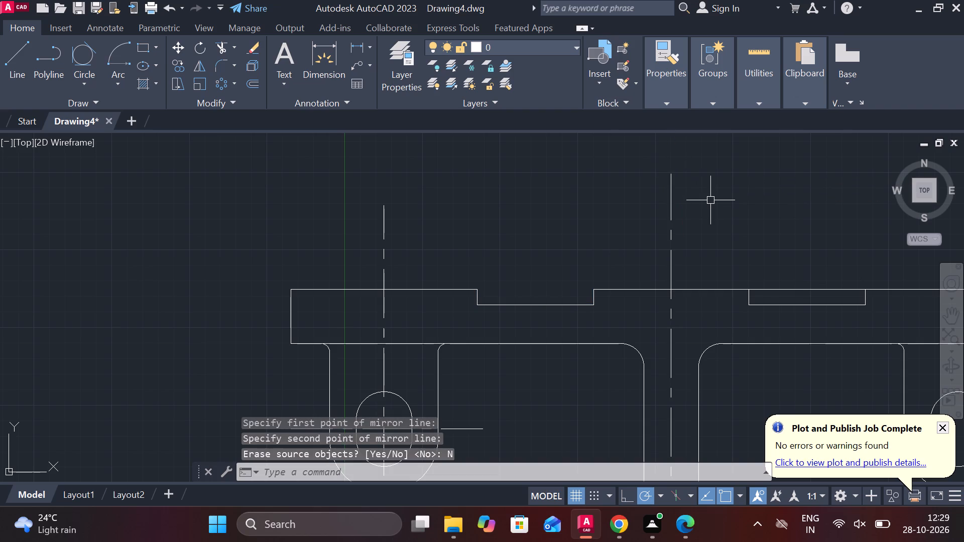
# Trim the bar's top edge between the mirrored notch's two vertical lines to open the right notch.
pyautogui.write('TR')
pyautogui.press('space')
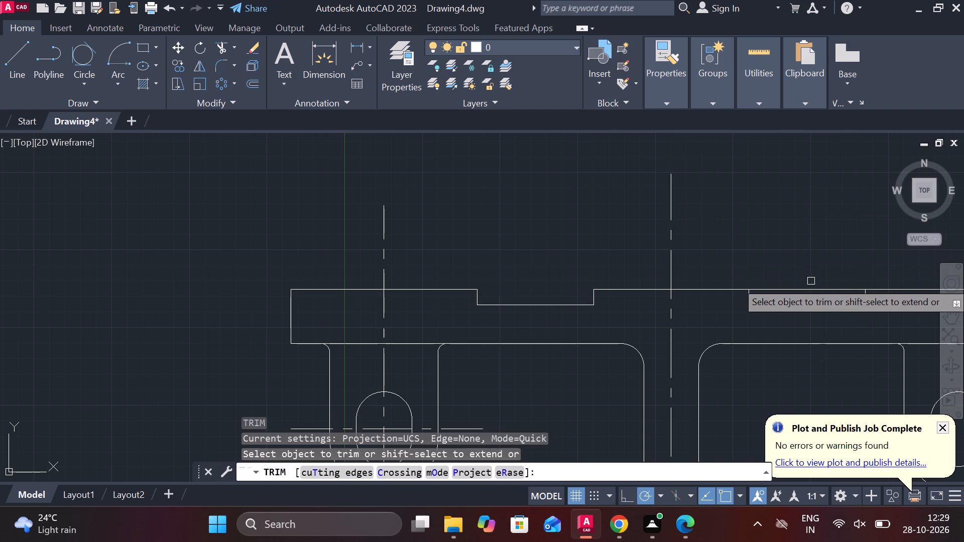
pyautogui.click(804, 290)
pyautogui.moveTo(769, 275); pyautogui.dragTo(631, 244, button='middle')
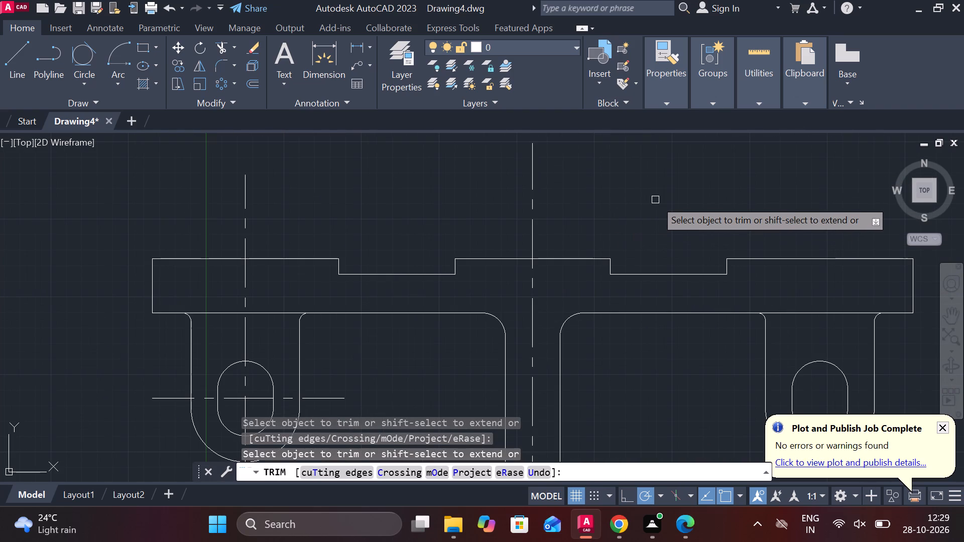
pyautogui.press('Escape')
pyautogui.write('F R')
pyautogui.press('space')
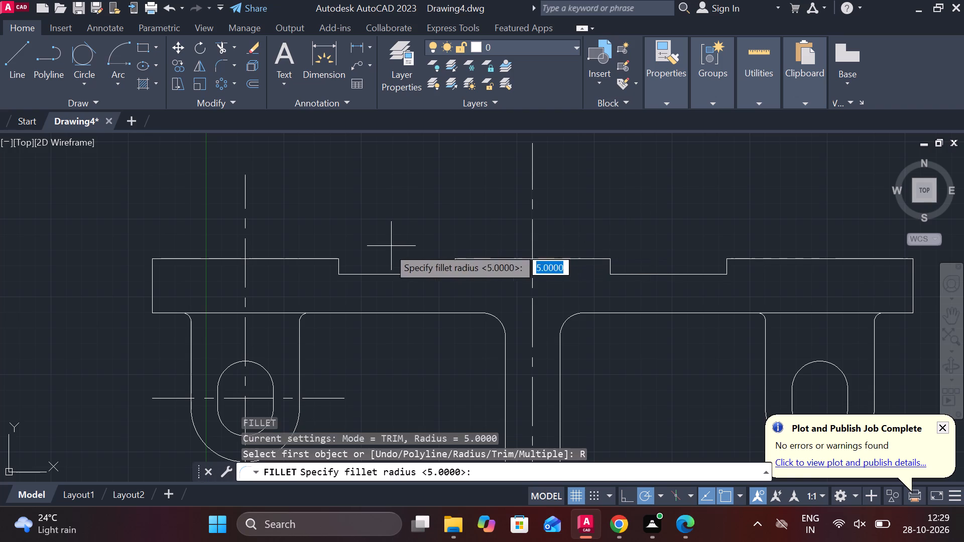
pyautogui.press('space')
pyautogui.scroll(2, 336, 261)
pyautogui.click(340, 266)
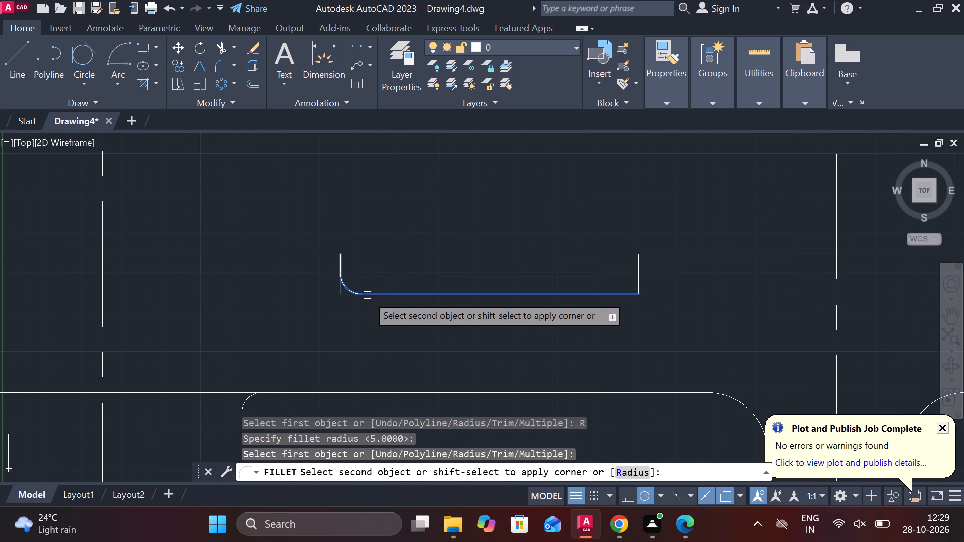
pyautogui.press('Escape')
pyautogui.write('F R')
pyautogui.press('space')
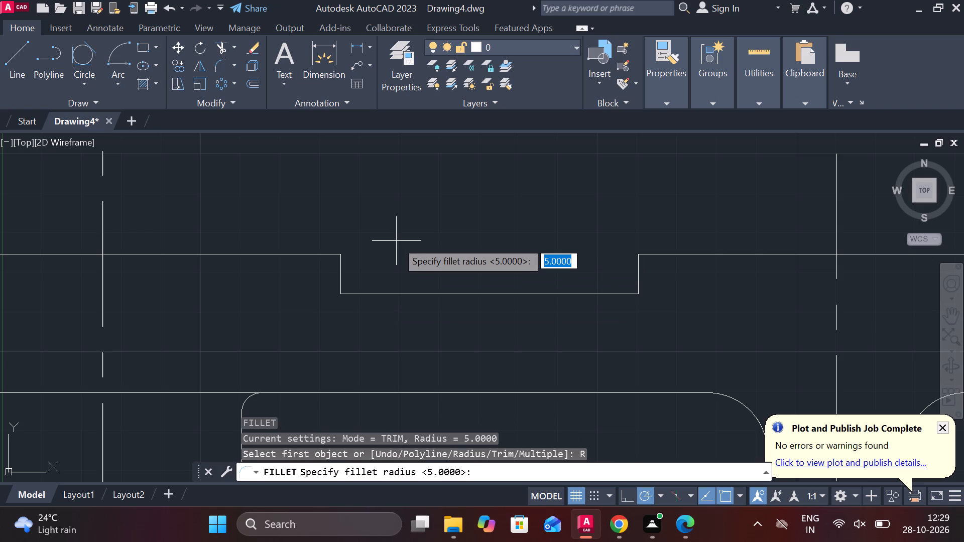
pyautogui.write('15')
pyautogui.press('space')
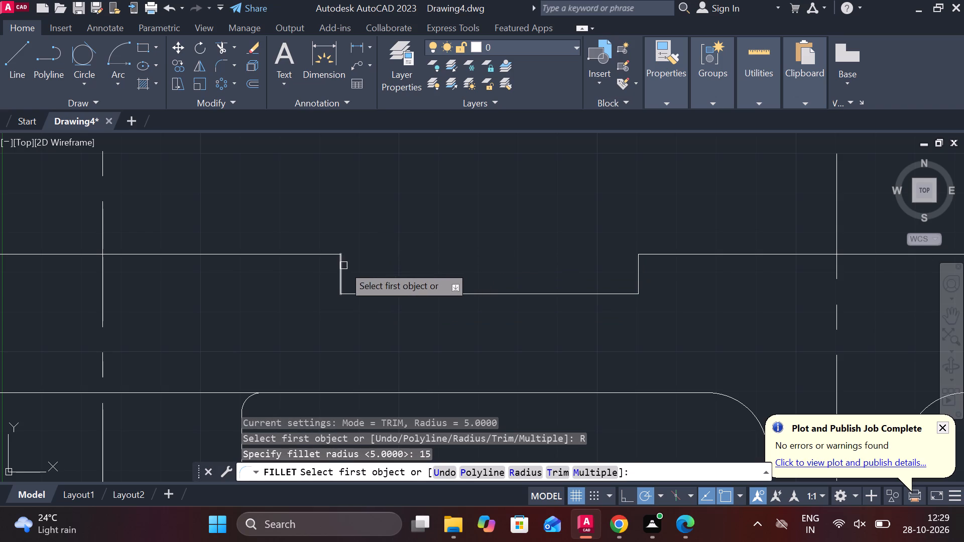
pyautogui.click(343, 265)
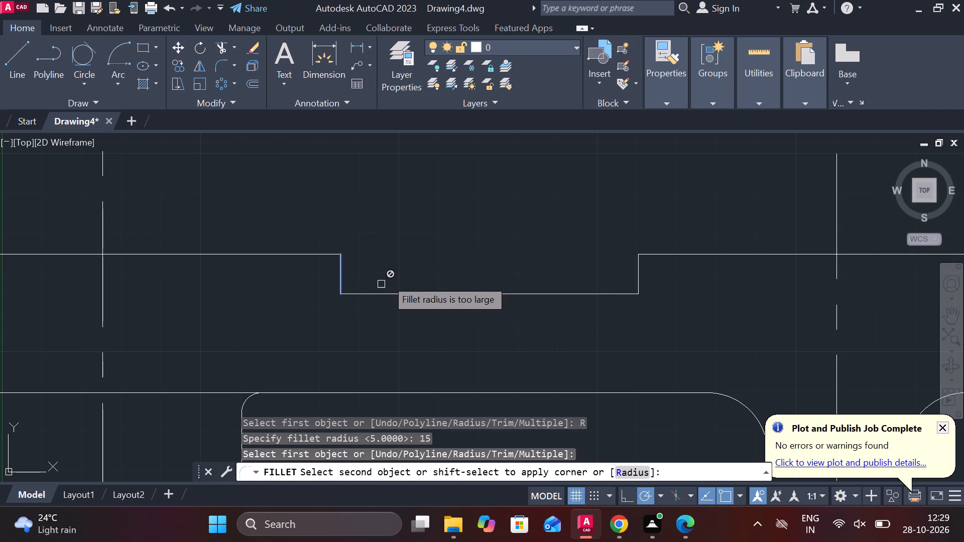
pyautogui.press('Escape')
# Fillet both bottom corners of the left notch with radius 10.
pyautogui.write('F R')
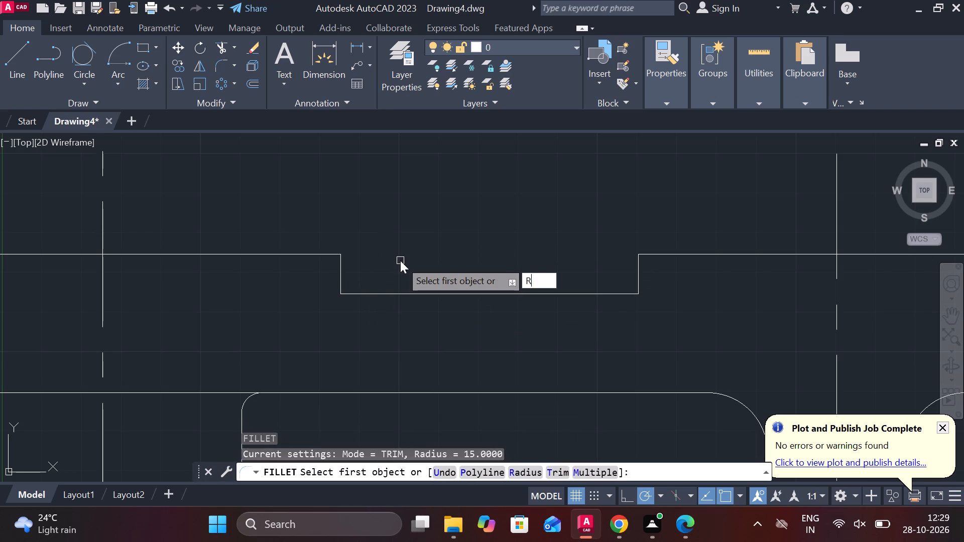
pyautogui.press('space')
pyautogui.write('10')
pyautogui.press('Return')
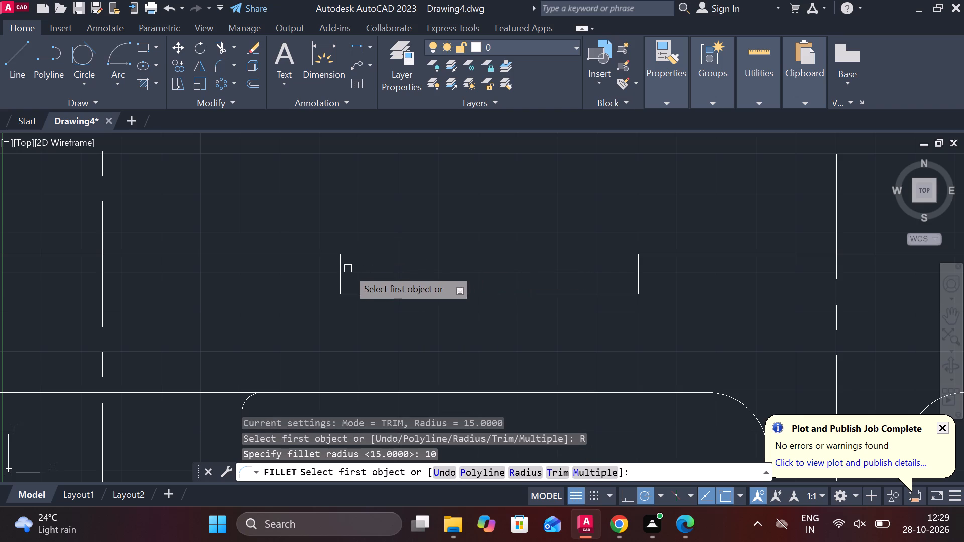
pyautogui.click(342, 268)
pyautogui.click(375, 298)
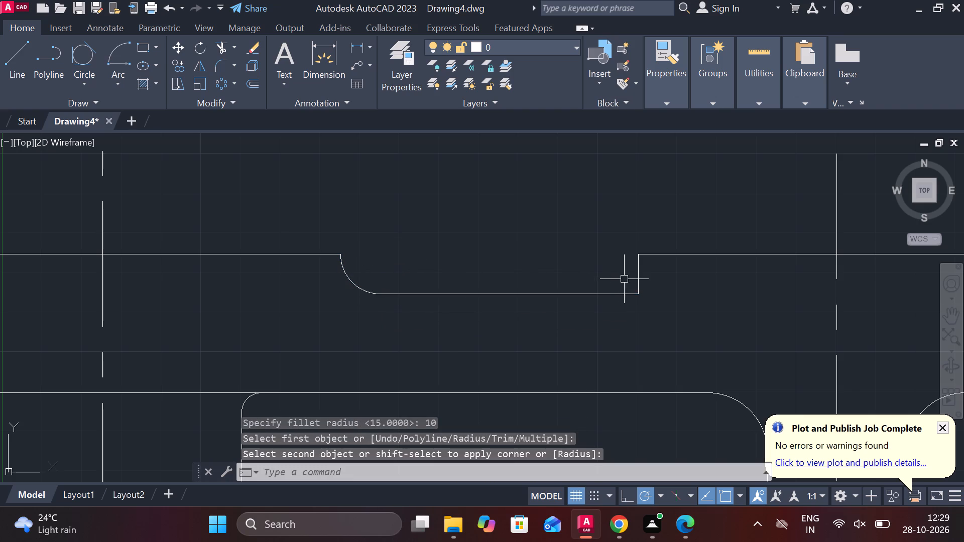
pyautogui.press('space')
pyautogui.click(638, 274)
pyautogui.click(614, 291)
# Fillet both bottom corners of the right notch with the same radius of 10.
pyautogui.scroll(-1, 636, 296)
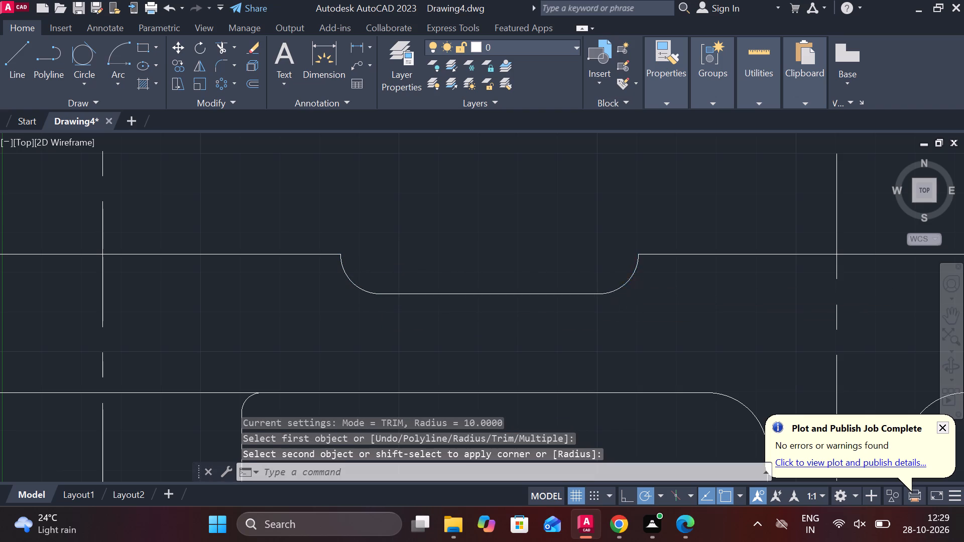
pyautogui.moveTo(643, 295); pyautogui.dragTo(587, 299, button='middle')
pyautogui.moveTo(570, 299); pyautogui.dragTo(467, 303, button='middle')
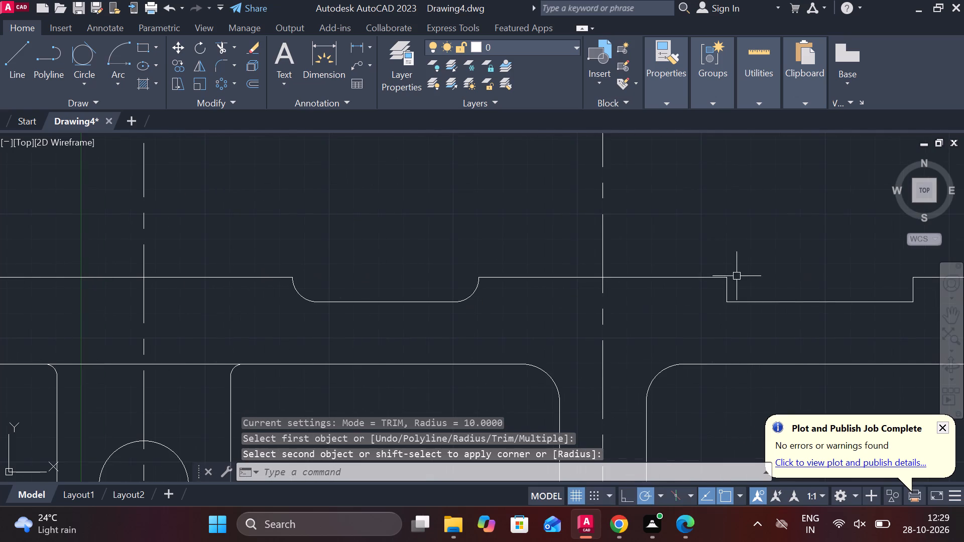
pyautogui.moveTo(737, 276); pyautogui.dragTo(604, 256, button='middle')
pyautogui.press('space')
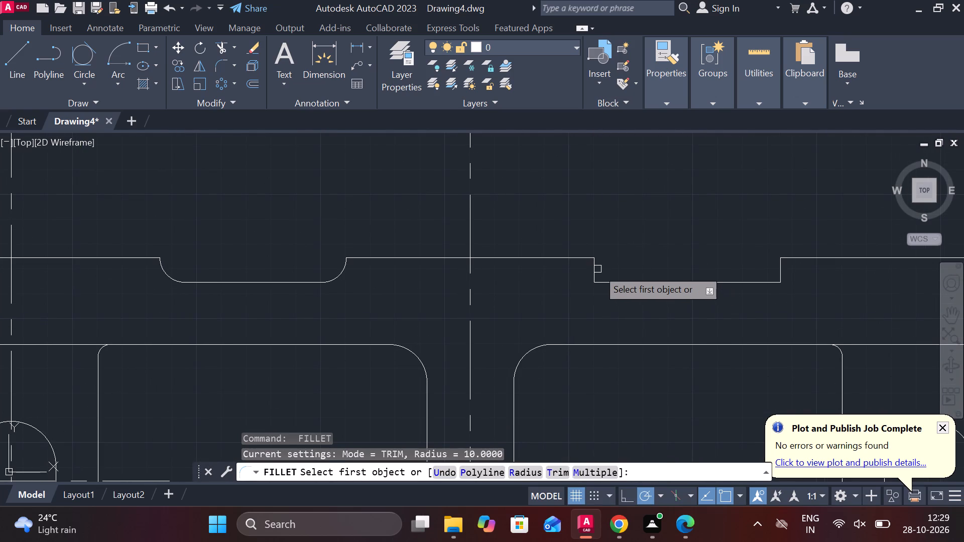
pyautogui.click(597, 269)
pyautogui.click(611, 283)
pyautogui.press('space')
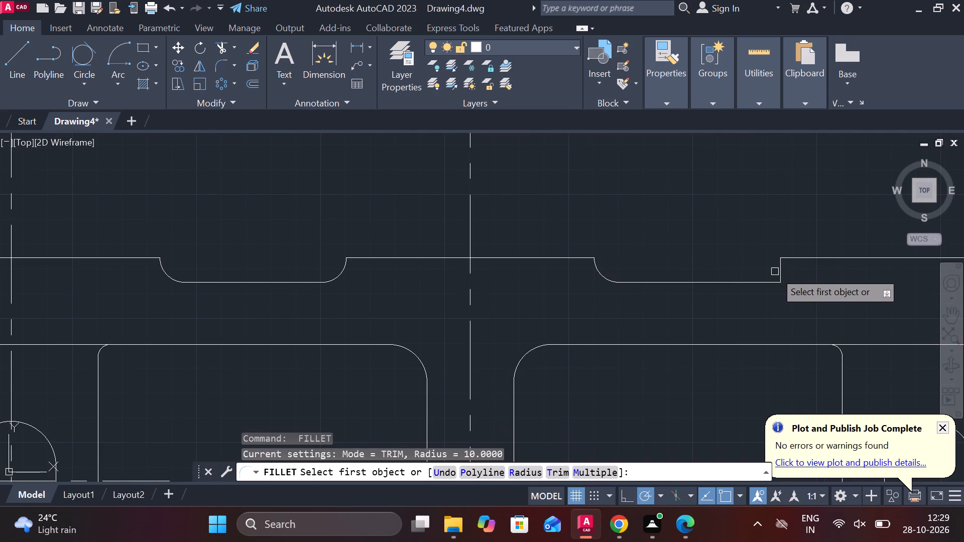
pyautogui.doubleClick(777, 270)
pyautogui.click(765, 280)
pyautogui.scroll(-1, 747, 281)
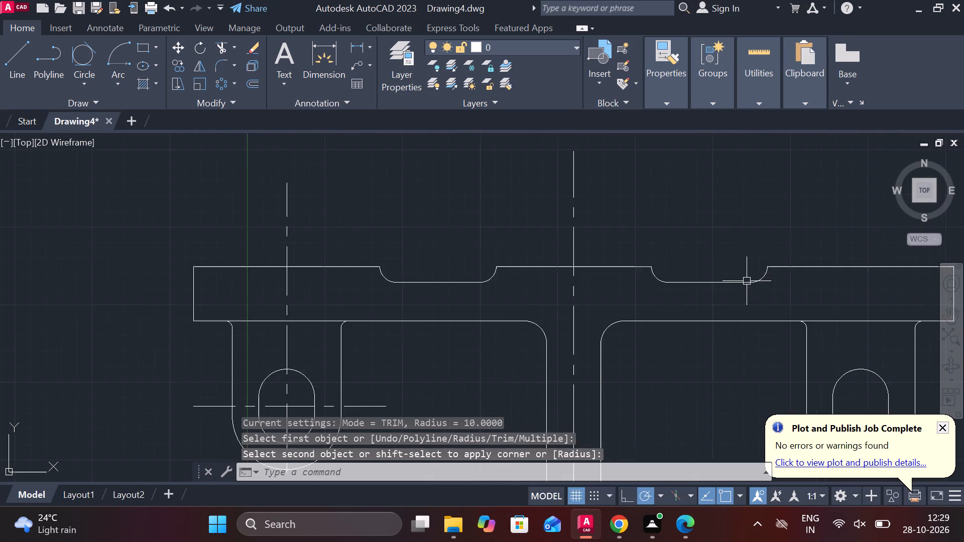
# Start a separate stepped outline above and left of the bar with connected lines 50 right, 15 up and 10 left.
pyautogui.scroll(-1, 747, 281)
pyautogui.moveTo(730, 234); pyautogui.dragTo(700, 229, button='middle')
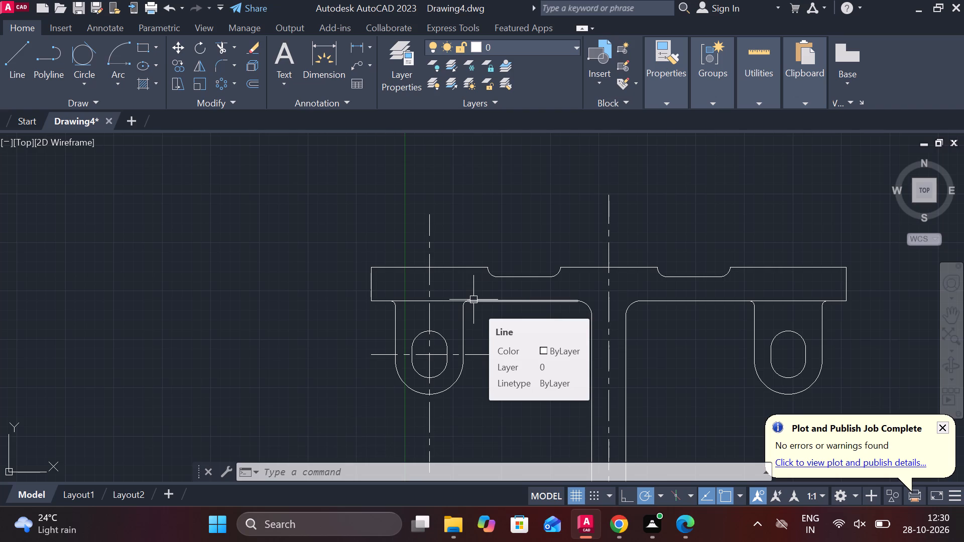
pyautogui.scroll(1, 473, 300)
pyautogui.moveTo(544, 228); pyautogui.dragTo(597, 291, button='middle')
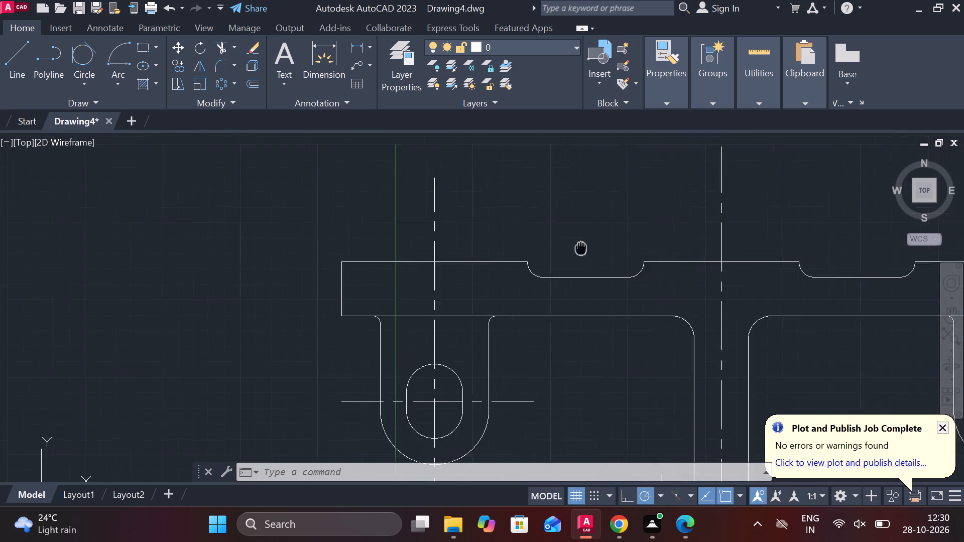
pyautogui.moveTo(597, 291); pyautogui.dragTo(597, 299, button='middle')
pyautogui.press('l')
pyautogui.press('Return')
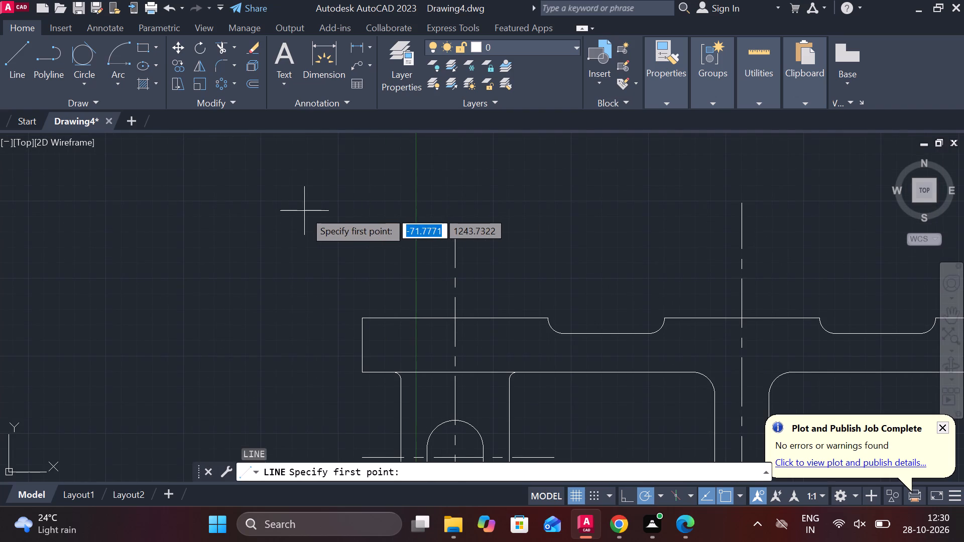
pyautogui.click(304, 211)
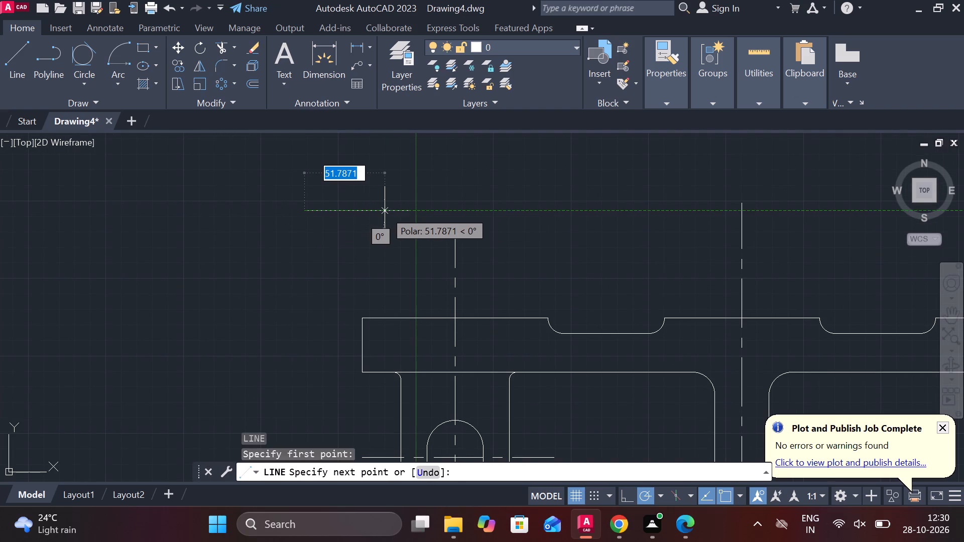
pyautogui.write('50')
pyautogui.press('Return')
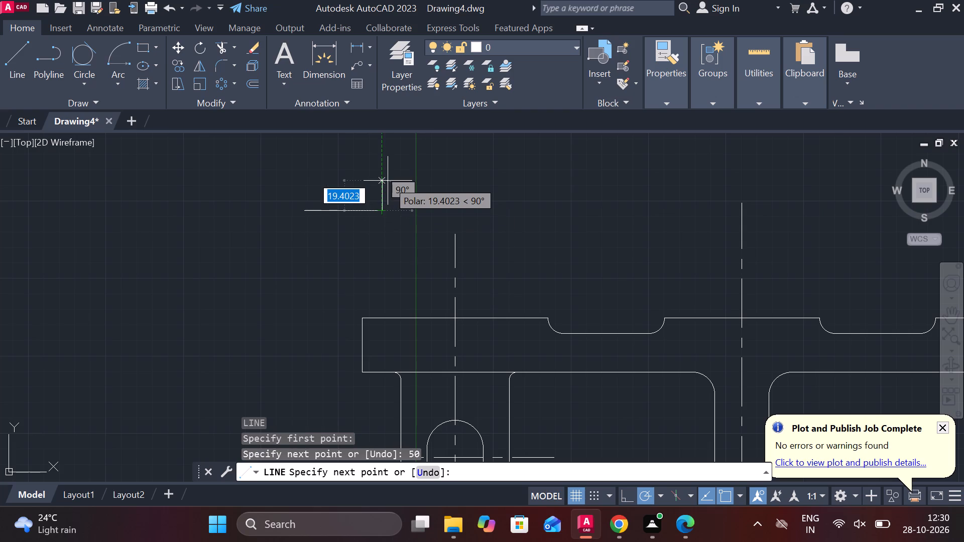
pyautogui.write('15')
pyautogui.press('space')
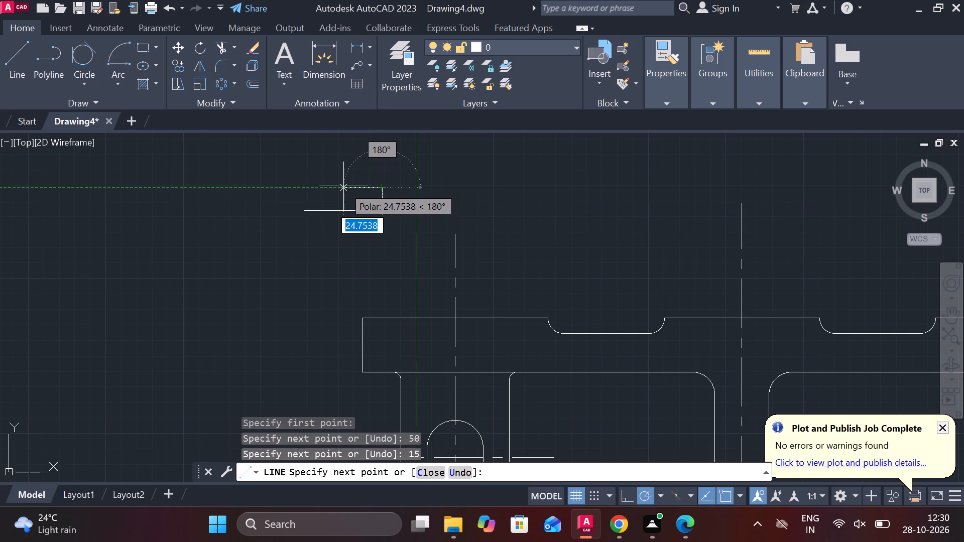
pyautogui.write('10')
pyautogui.press('Return')
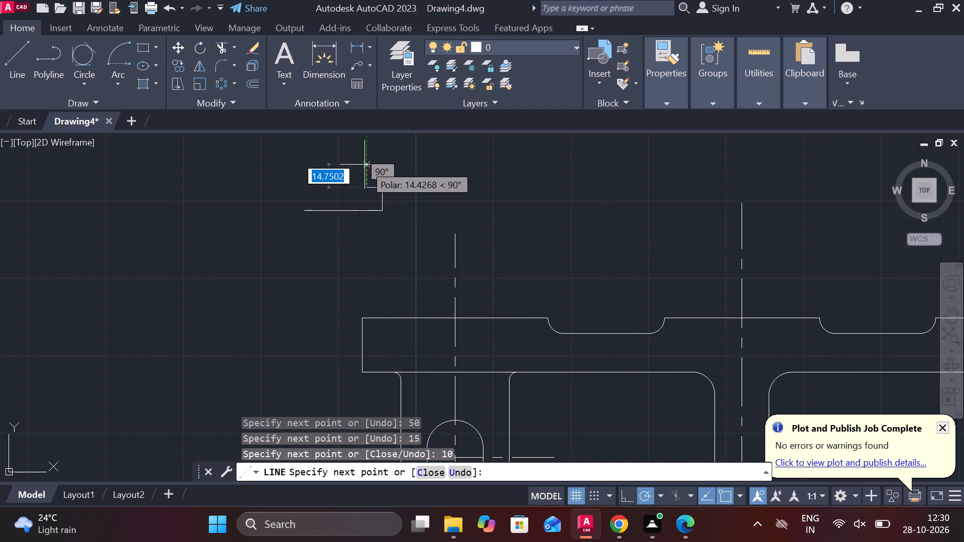
# Continue the stepped outline 20 up, 30 left, 20 down and 10 left, and close it at its starting point.
pyautogui.write('20')
pyautogui.press('Return')
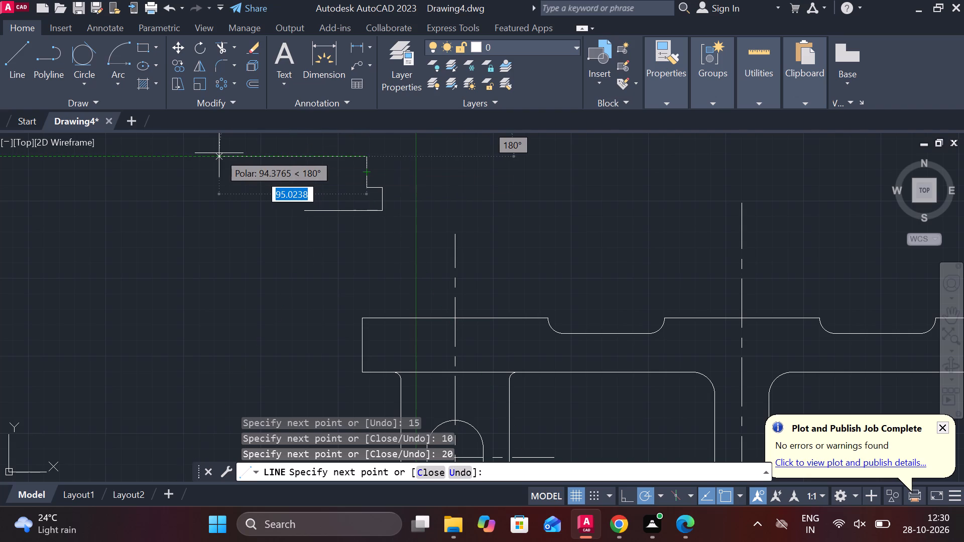
pyautogui.write('30')
pyautogui.press('Return')
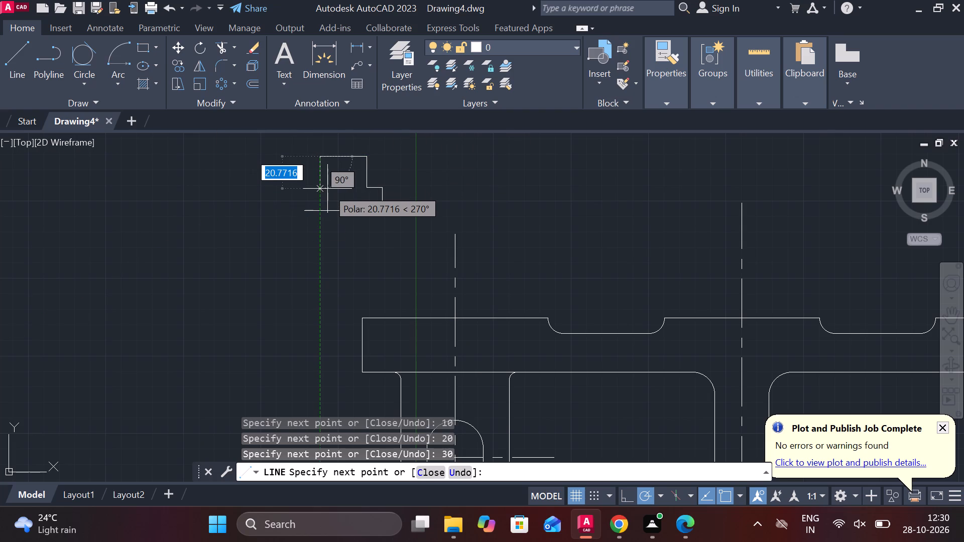
pyautogui.write('20')
pyautogui.press('Return')
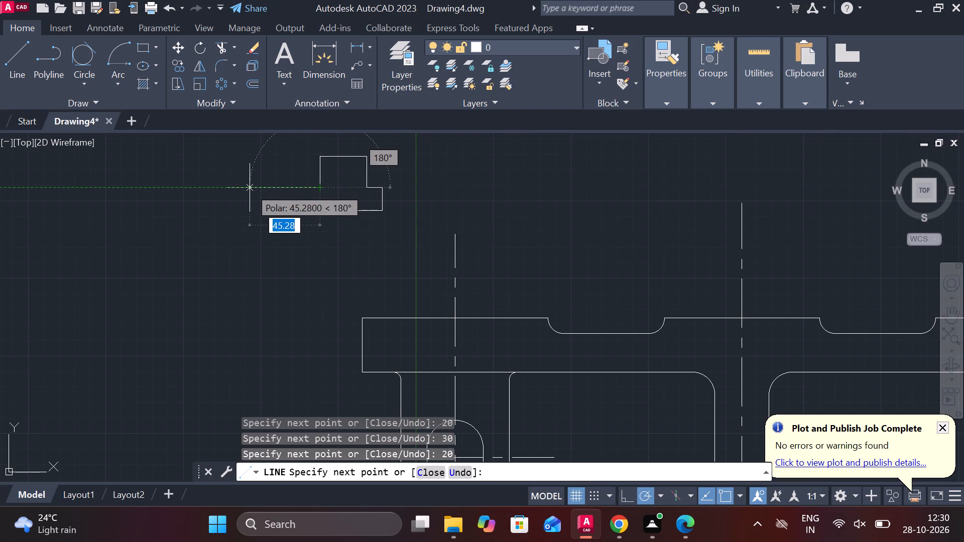
pyautogui.scroll(3, 249, 188)
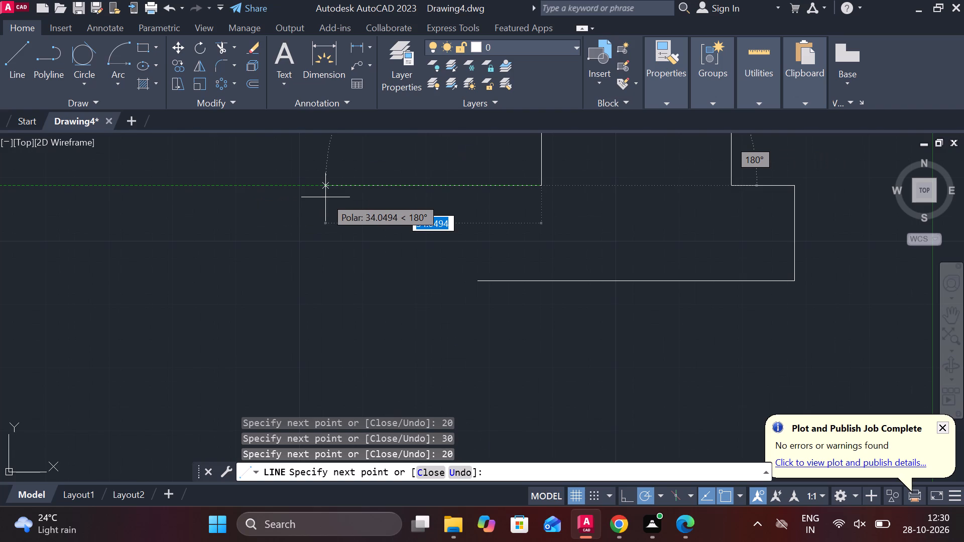
pyautogui.write('10')
pyautogui.press('Return')
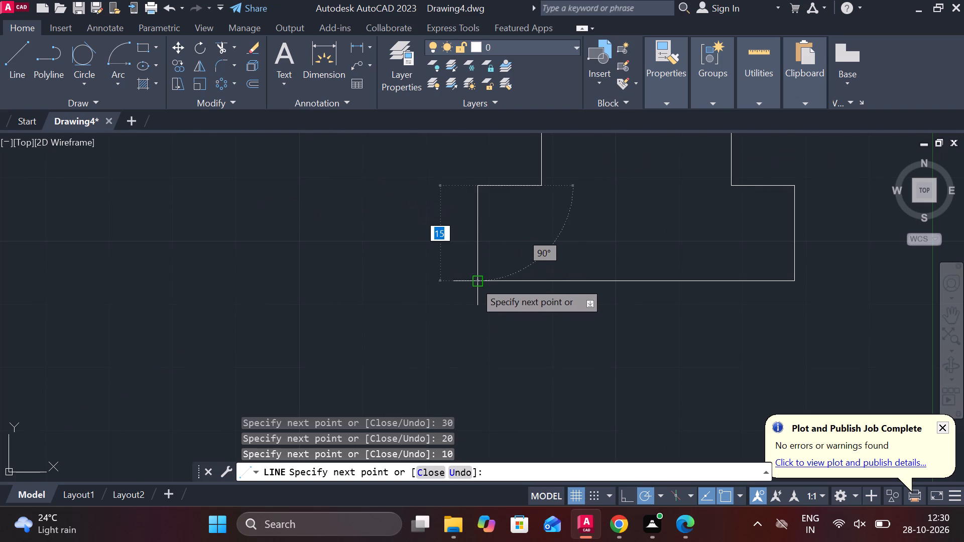
pyautogui.click(479, 281)
pyautogui.scroll(-2, 531, 278)
pyautogui.press('Escape')
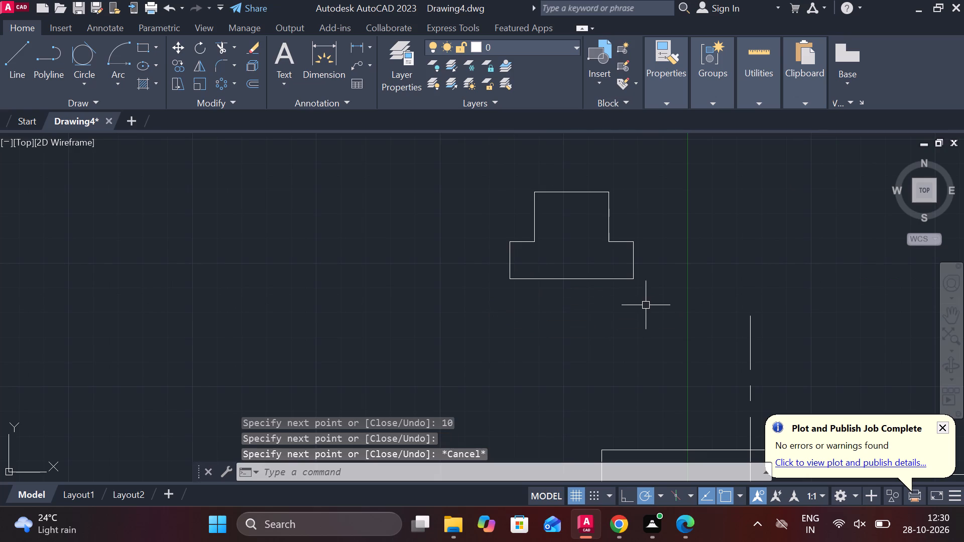
# Join the eight lines of the stepped outline into a single polyline.
pyautogui.doubleClick(446, 175)
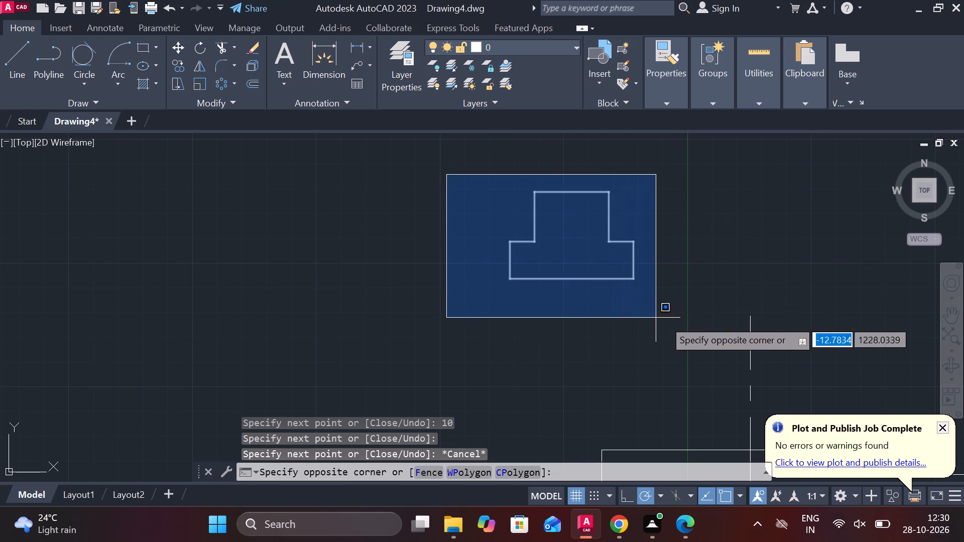
pyautogui.click(673, 321)
pyautogui.press('j')
pyautogui.press('Return')
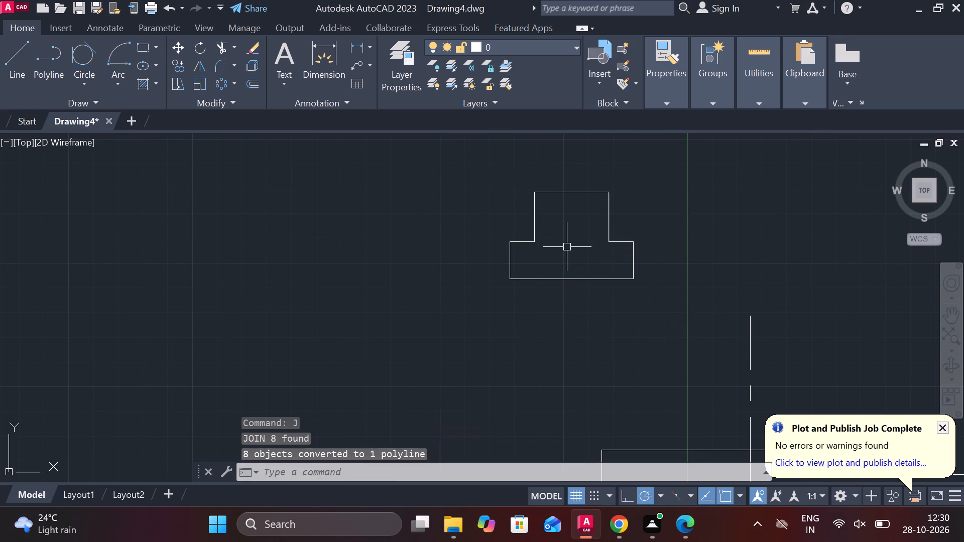
# Change the linetype of the joined stepped outline to DASHED.
pyautogui.click(459, 168)
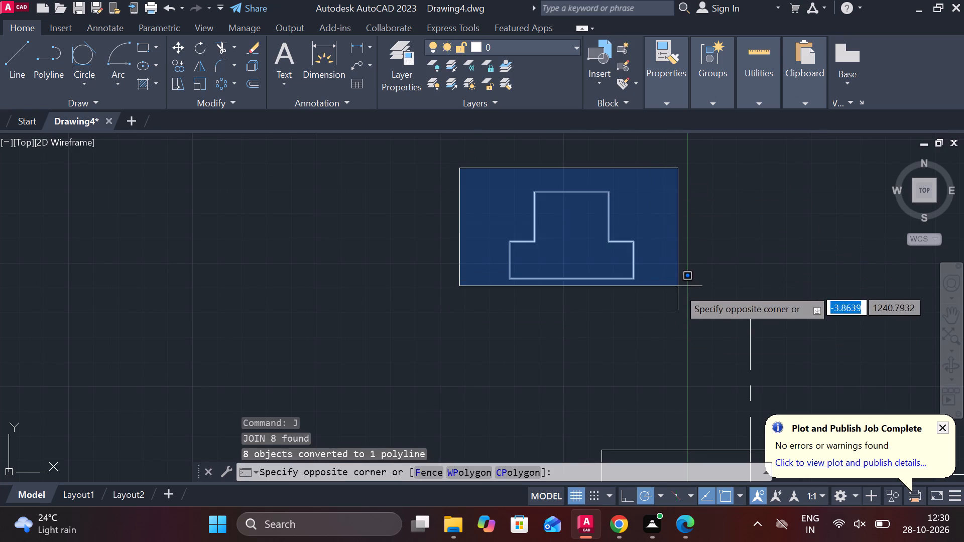
pyautogui.click(682, 323)
pyautogui.click(664, 99)
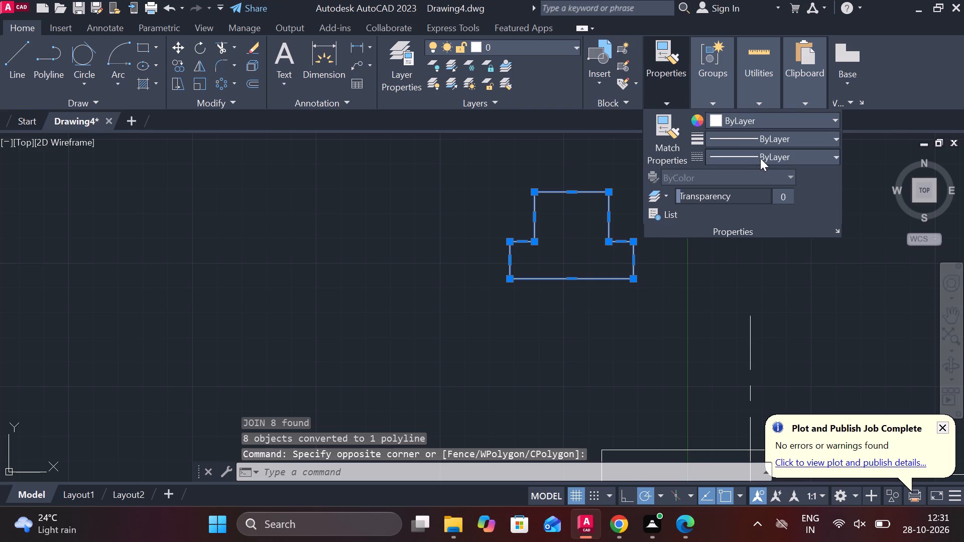
pyautogui.click(764, 160)
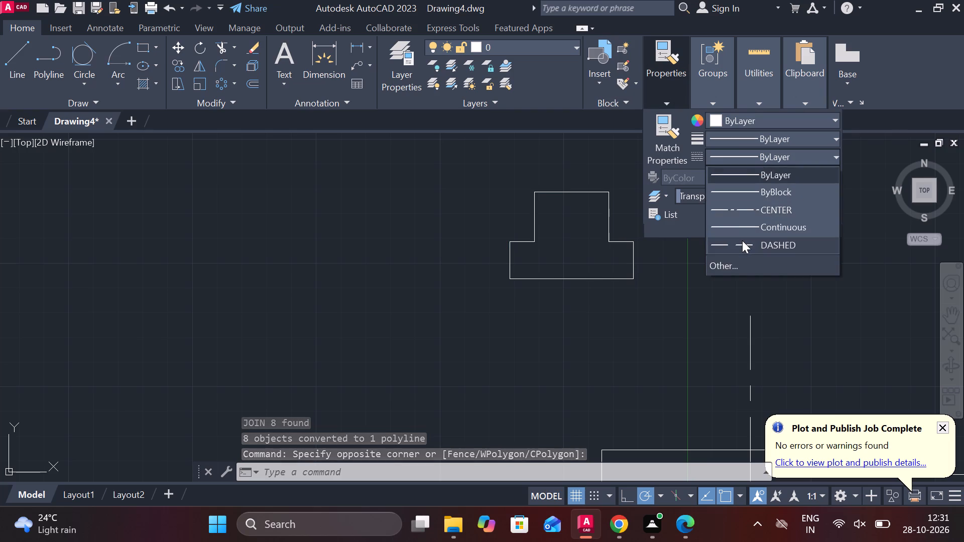
pyautogui.click(742, 240)
pyautogui.press('Escape')
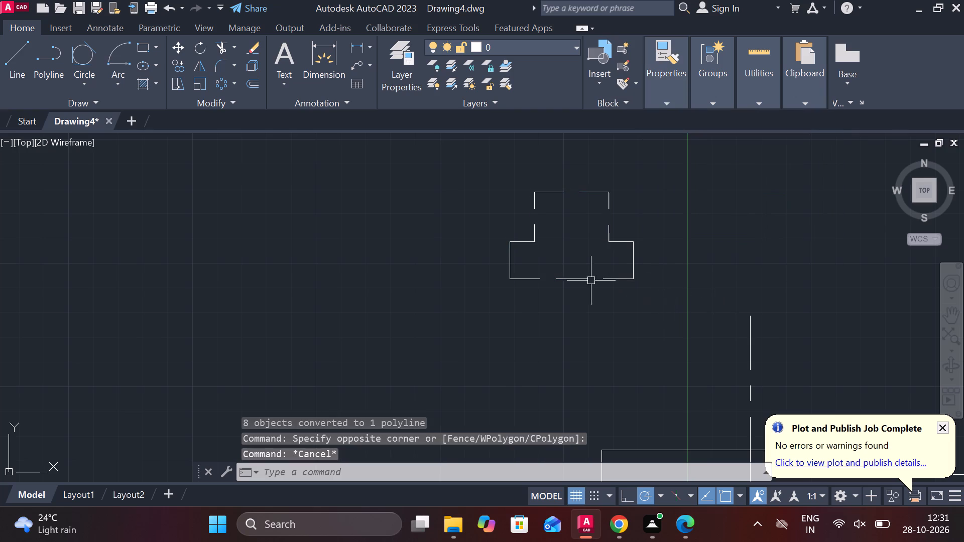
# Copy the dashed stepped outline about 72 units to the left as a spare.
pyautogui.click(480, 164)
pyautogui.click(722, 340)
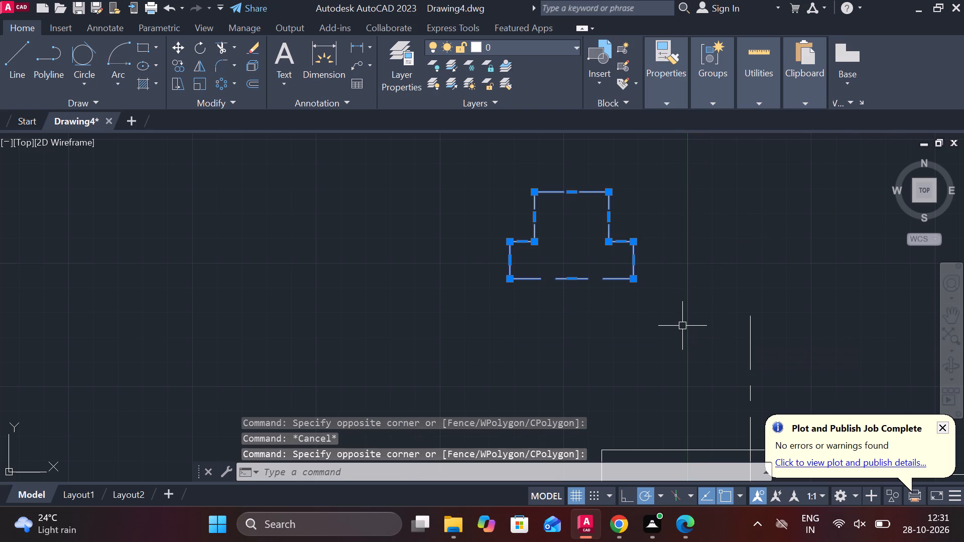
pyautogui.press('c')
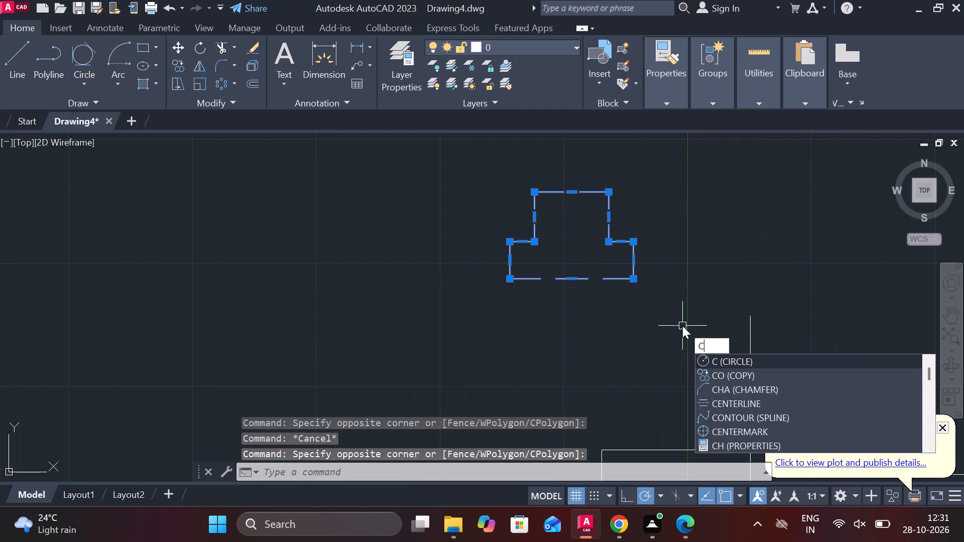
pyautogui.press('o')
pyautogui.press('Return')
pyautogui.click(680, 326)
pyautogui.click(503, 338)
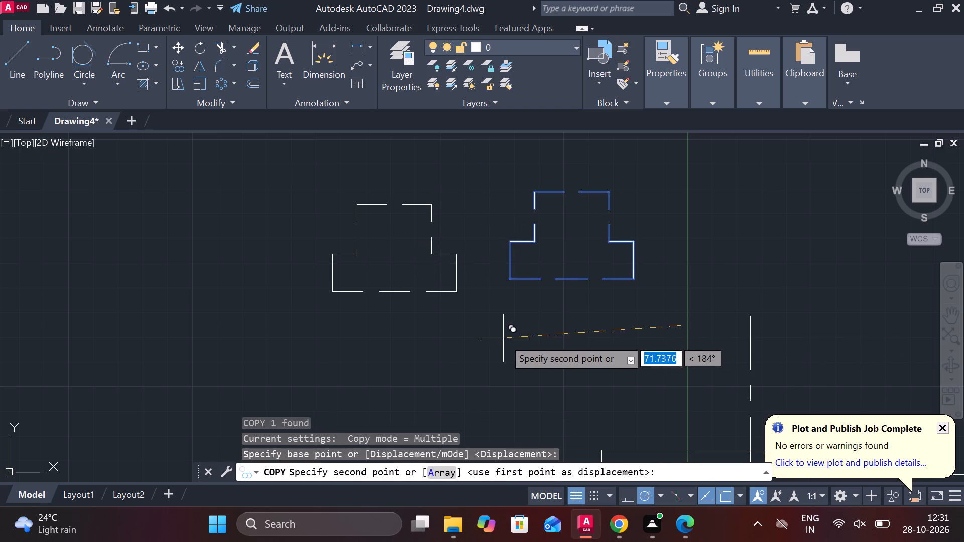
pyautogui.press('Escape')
# Move the original dashed outline by its top-edge midpoint to where the left lug's centerline crosses the bar's top edge.
pyautogui.doubleClick(484, 186)
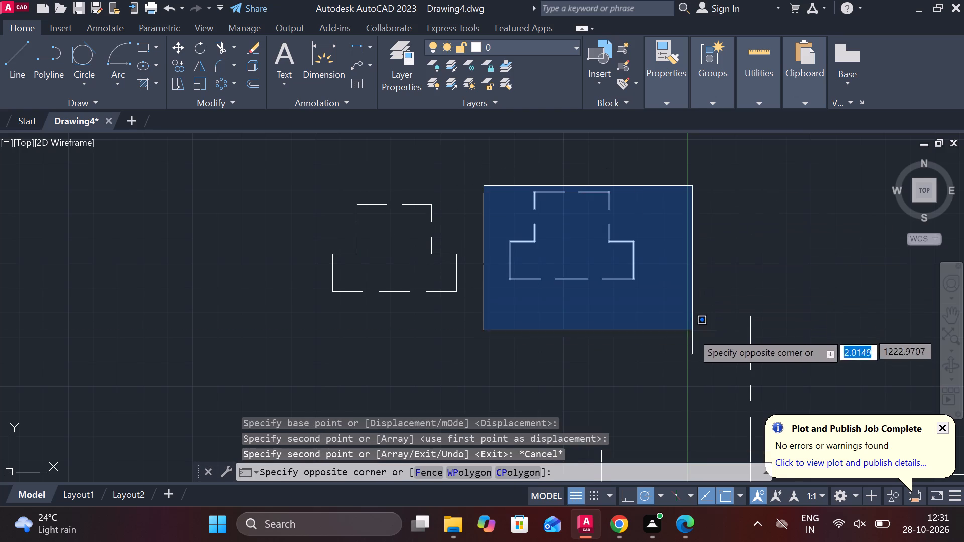
pyautogui.doubleClick(687, 334)
pyautogui.press('m')
pyautogui.press('Return')
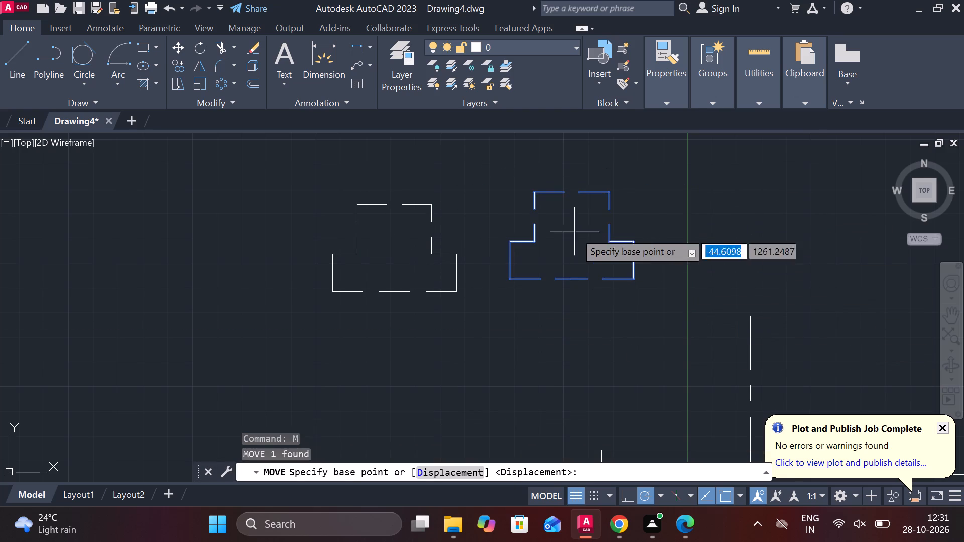
pyautogui.click(571, 189)
pyautogui.scroll(-2, 593, 225)
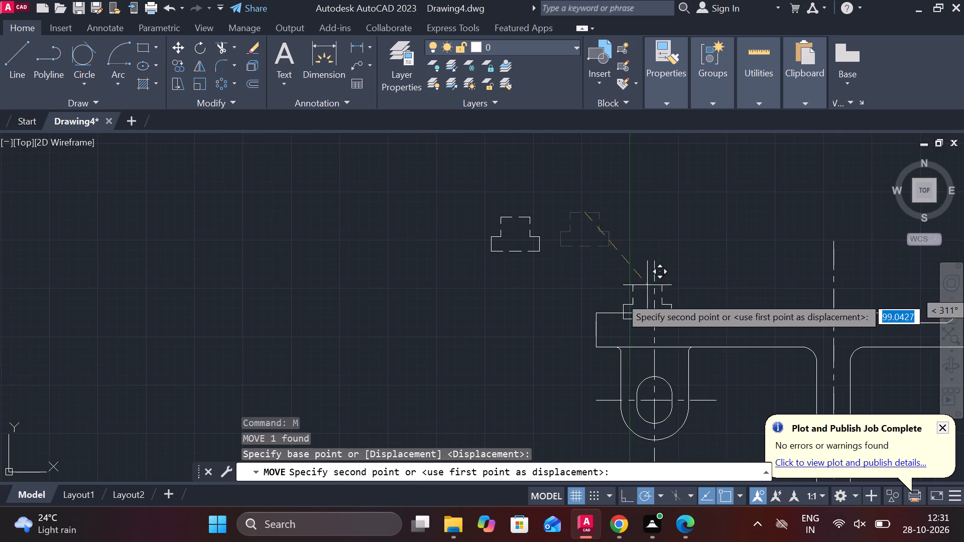
pyautogui.scroll(3, 657, 317)
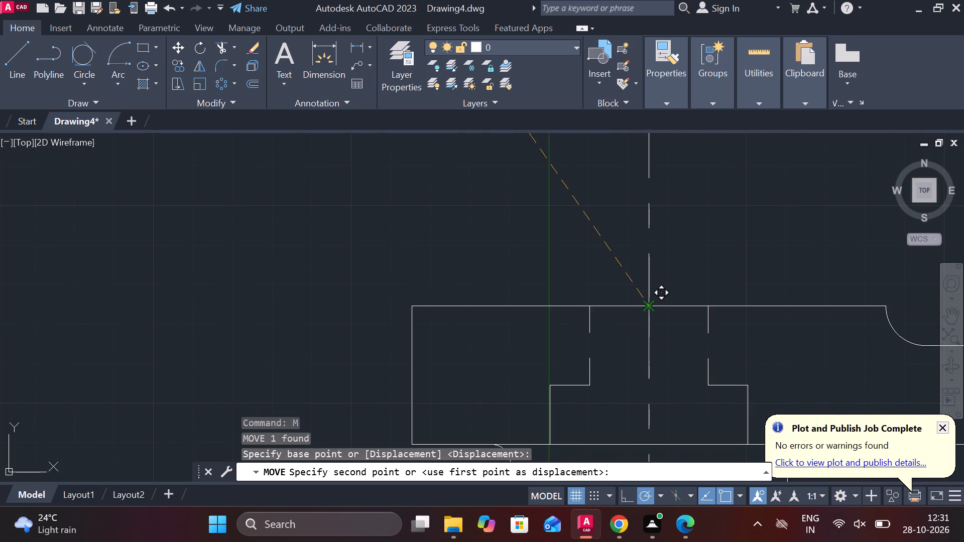
pyautogui.scroll(-2, 648, 302)
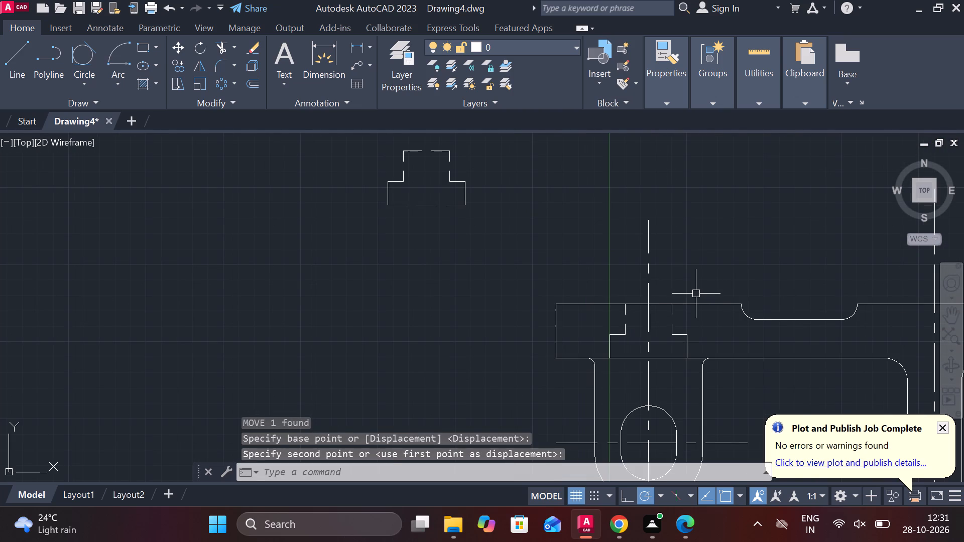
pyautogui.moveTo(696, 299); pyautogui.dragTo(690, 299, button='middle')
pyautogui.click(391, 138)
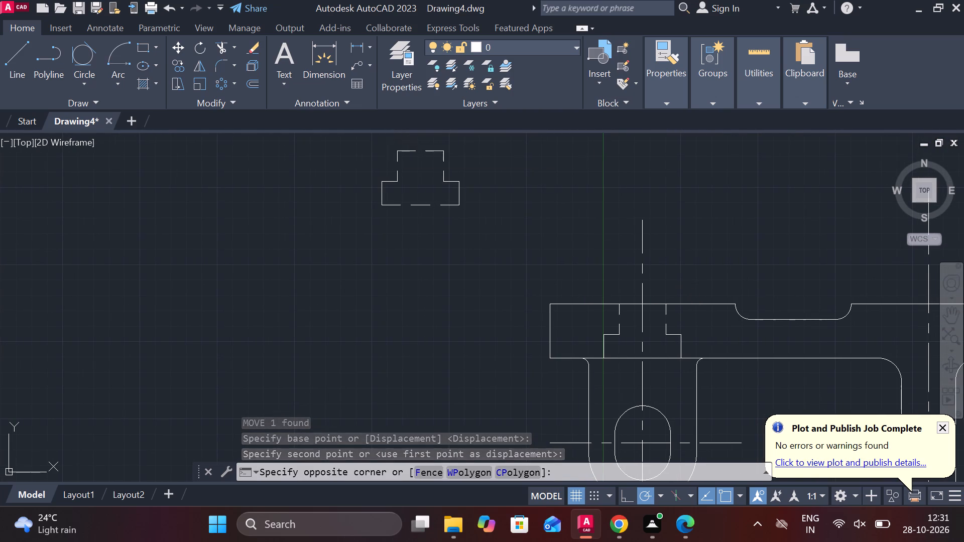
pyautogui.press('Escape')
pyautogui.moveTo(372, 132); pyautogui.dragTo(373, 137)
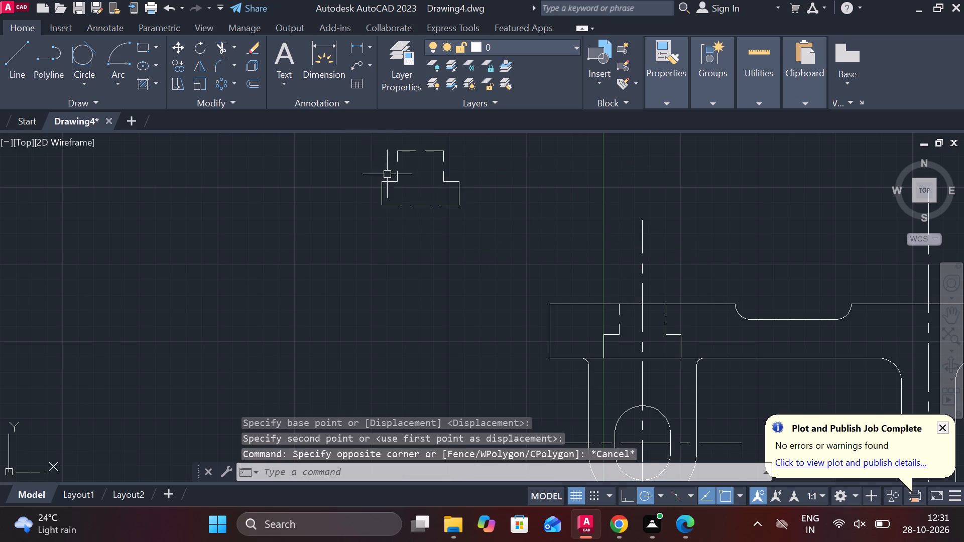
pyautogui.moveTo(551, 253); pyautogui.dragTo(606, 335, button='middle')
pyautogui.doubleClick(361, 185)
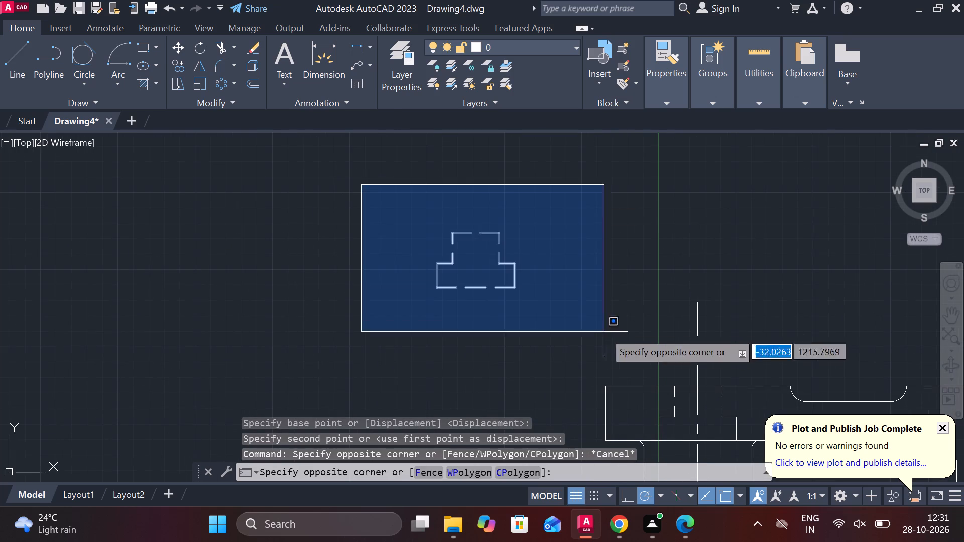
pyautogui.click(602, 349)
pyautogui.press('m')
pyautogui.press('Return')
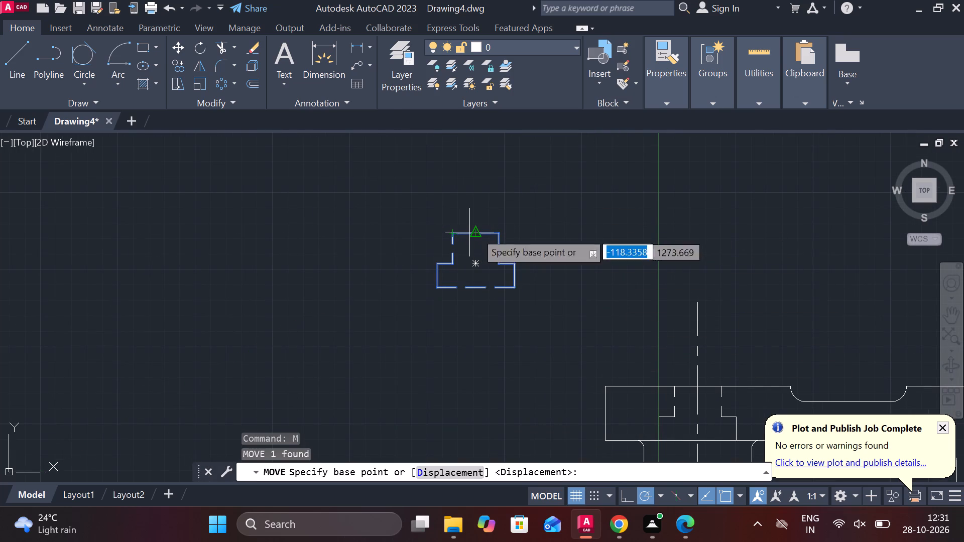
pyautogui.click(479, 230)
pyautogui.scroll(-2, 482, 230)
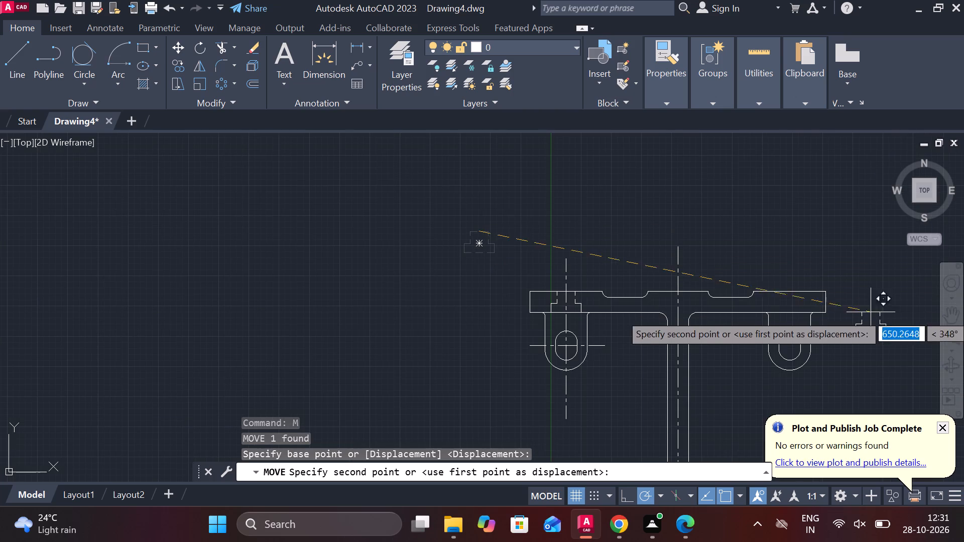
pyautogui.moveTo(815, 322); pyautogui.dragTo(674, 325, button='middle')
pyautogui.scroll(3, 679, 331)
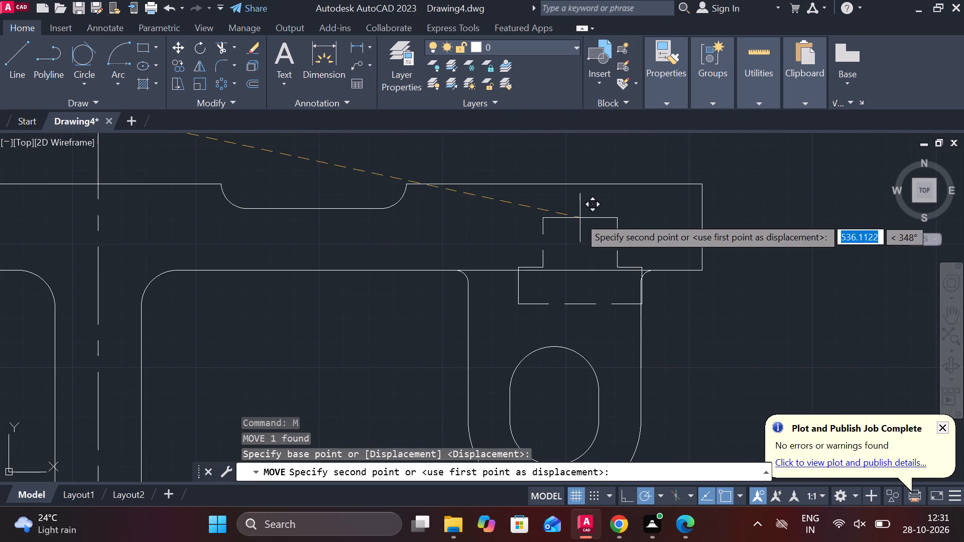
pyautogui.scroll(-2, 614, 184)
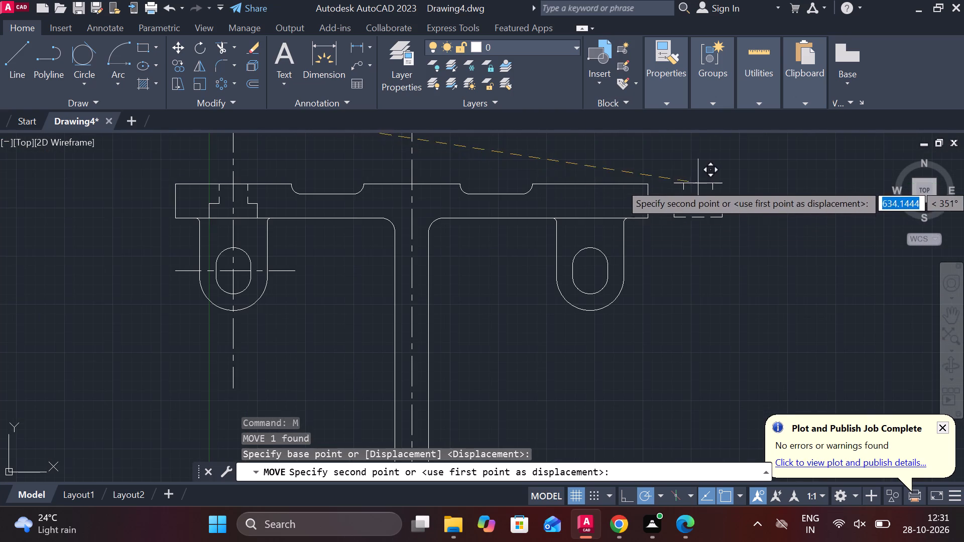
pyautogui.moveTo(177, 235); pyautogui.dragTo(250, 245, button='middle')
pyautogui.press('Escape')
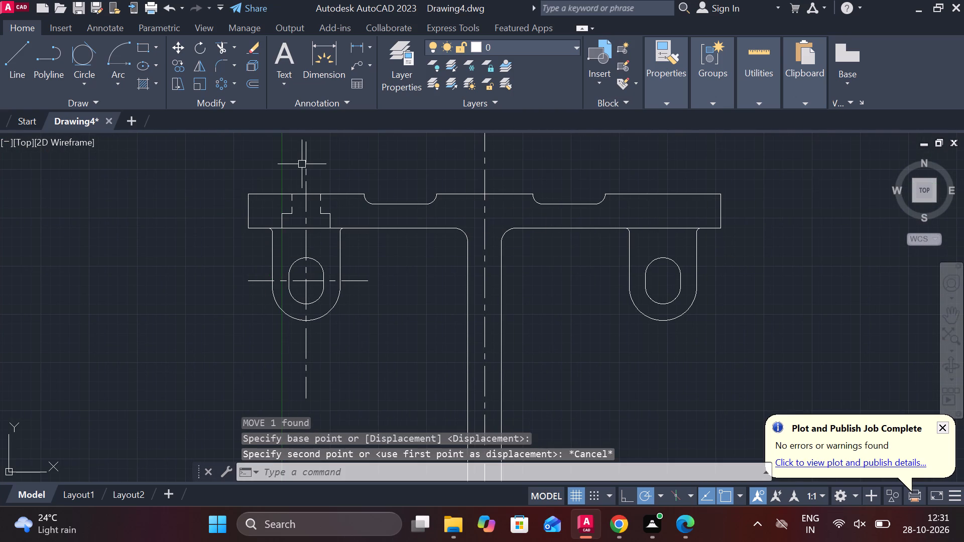
# Mirror the left lug's vertical centerline and dashed stepped outline about the stem's centerline, keeping the source objects.
pyautogui.click(306, 161)
pyautogui.scroll(2, 305, 219)
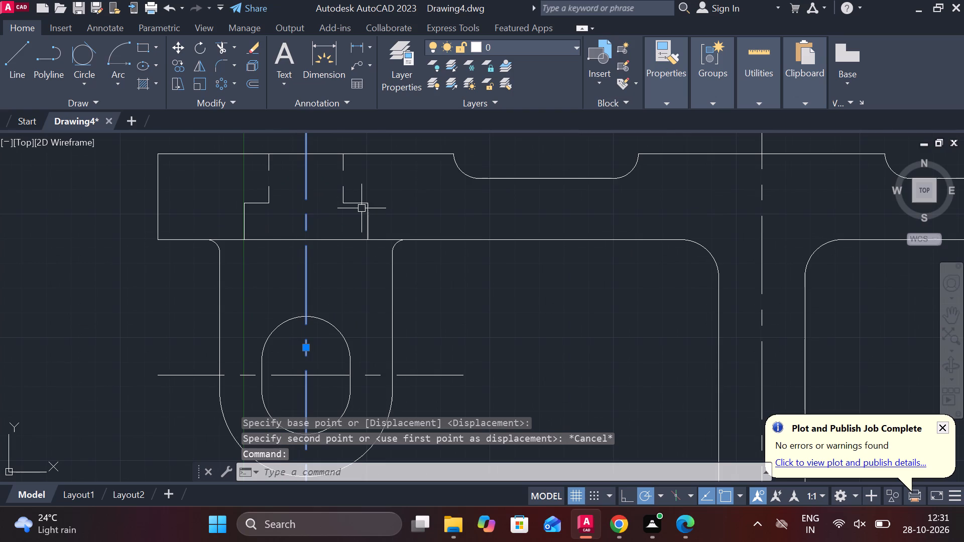
pyautogui.click(363, 205)
pyautogui.write('MI')
pyautogui.press('Return')
pyautogui.scroll(-1, 553, 273)
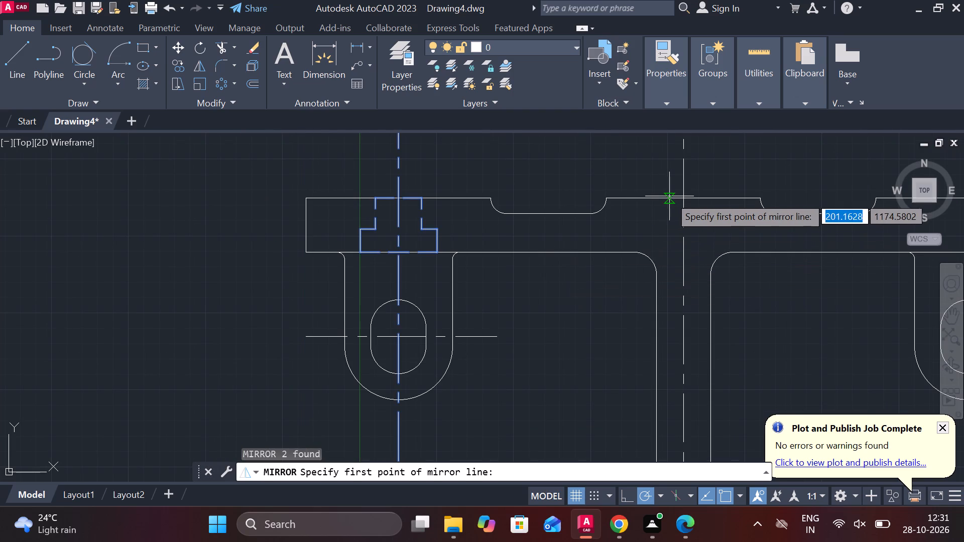
pyautogui.click(678, 197)
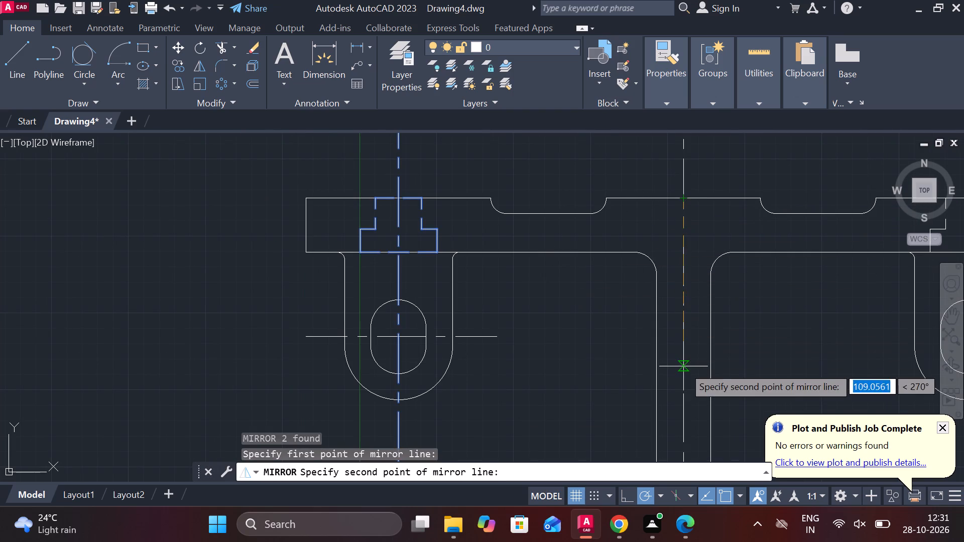
pyautogui.scroll(-1, 682, 374)
pyautogui.moveTo(682, 375); pyautogui.dragTo(629, 142, button='middle')
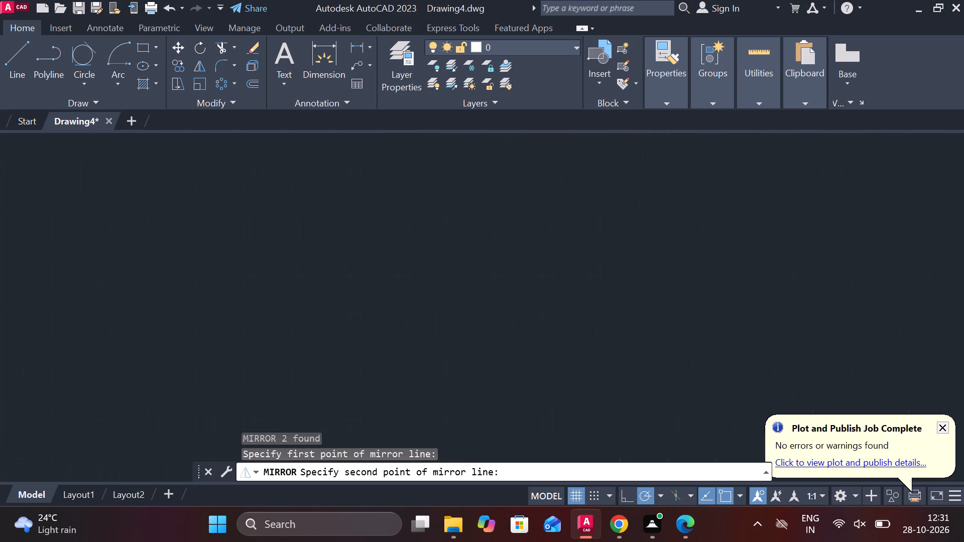
pyautogui.click(629, 379)
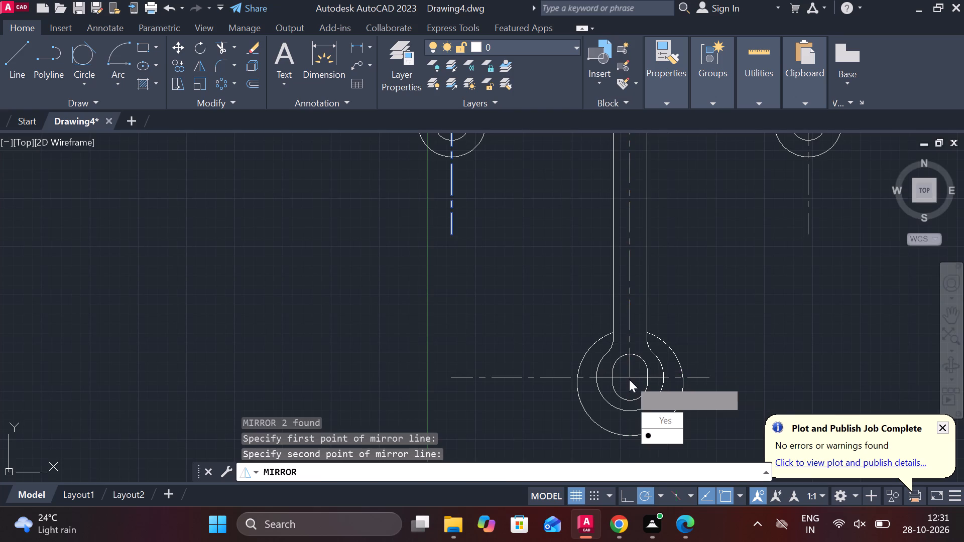
pyautogui.moveTo(665, 436); pyautogui.dragTo(629, 379)
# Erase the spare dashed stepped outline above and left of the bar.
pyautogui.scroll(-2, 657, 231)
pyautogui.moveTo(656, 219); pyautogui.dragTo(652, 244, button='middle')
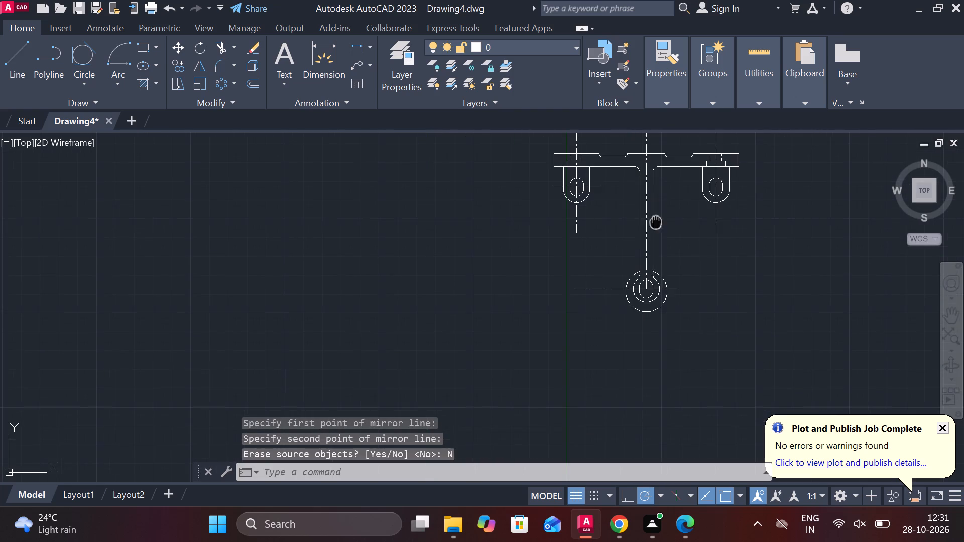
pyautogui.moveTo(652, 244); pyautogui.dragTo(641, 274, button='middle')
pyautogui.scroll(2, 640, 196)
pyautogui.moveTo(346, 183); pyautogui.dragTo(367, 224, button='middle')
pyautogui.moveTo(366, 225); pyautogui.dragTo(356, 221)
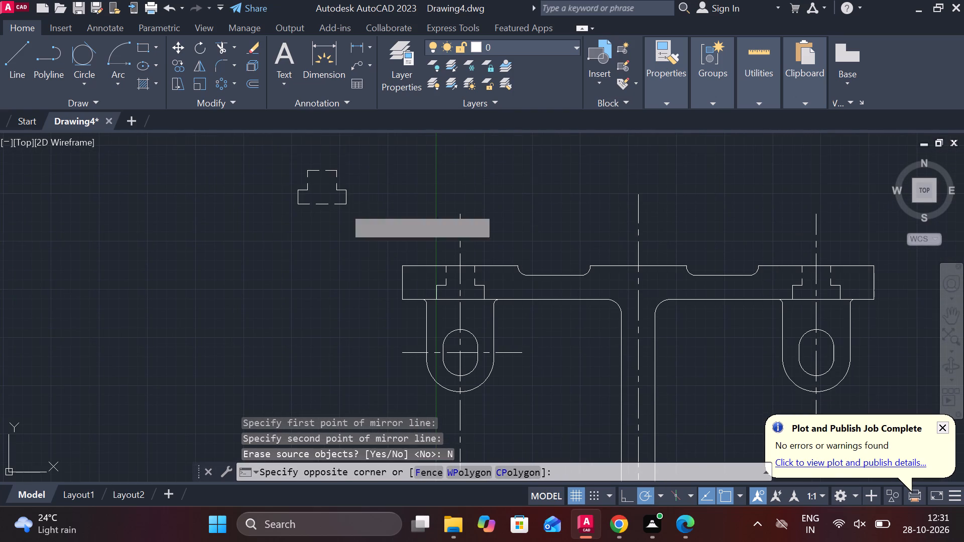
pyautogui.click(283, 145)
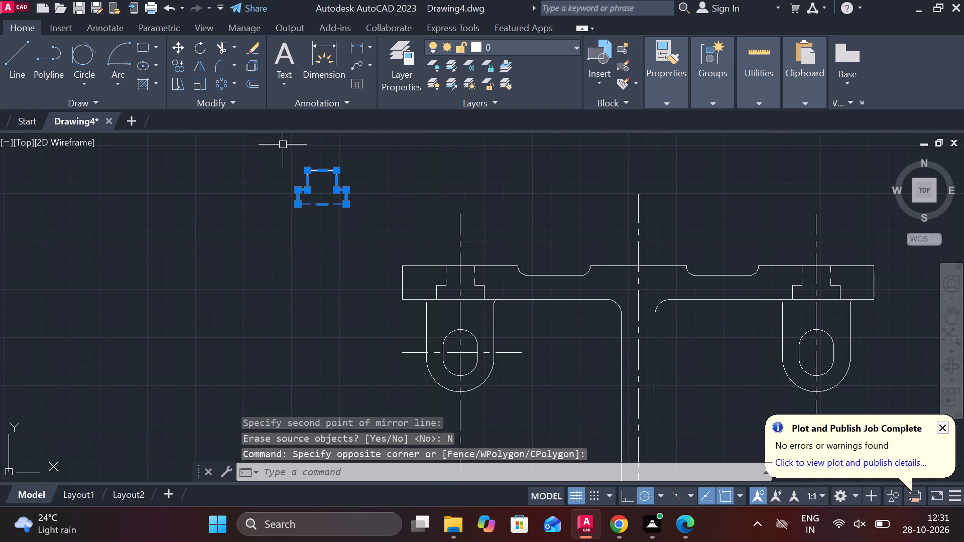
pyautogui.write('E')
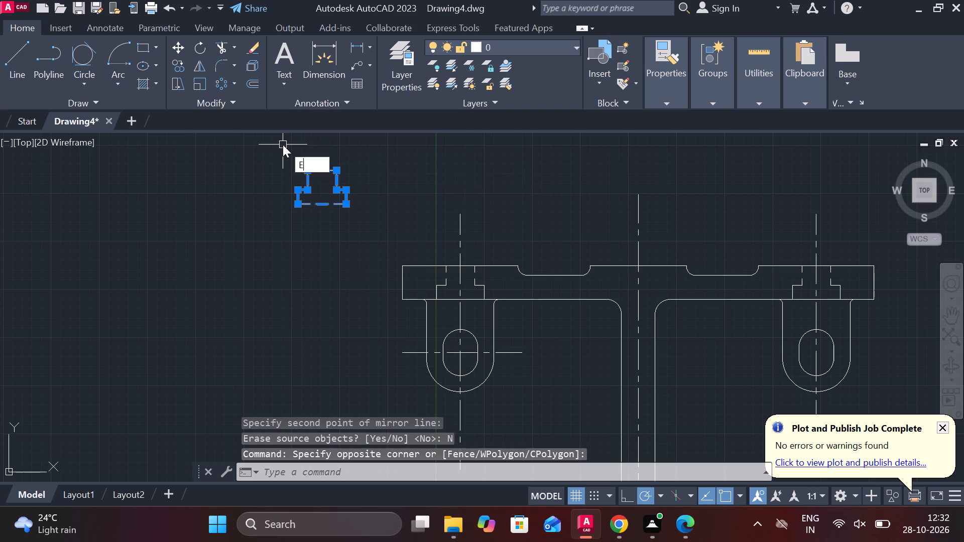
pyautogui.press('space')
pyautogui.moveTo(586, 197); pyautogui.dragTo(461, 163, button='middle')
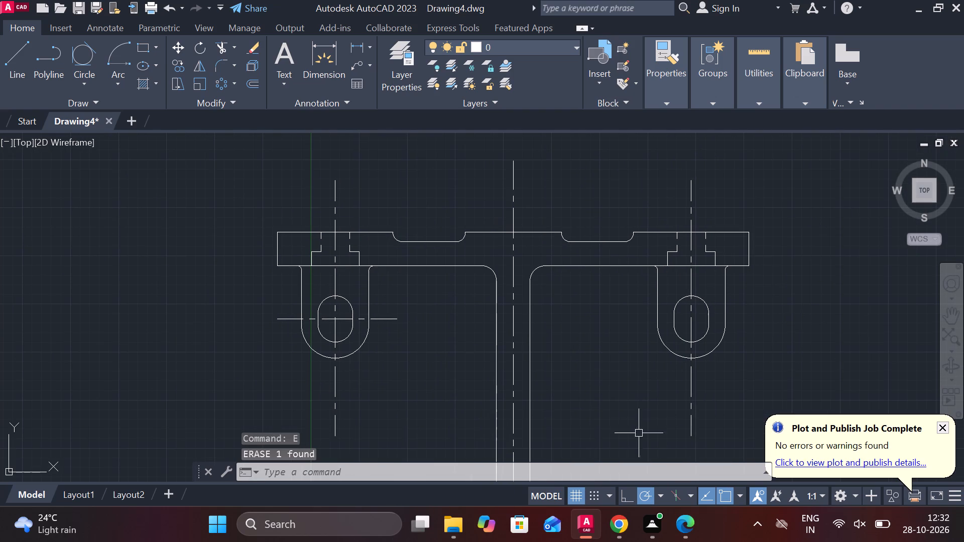
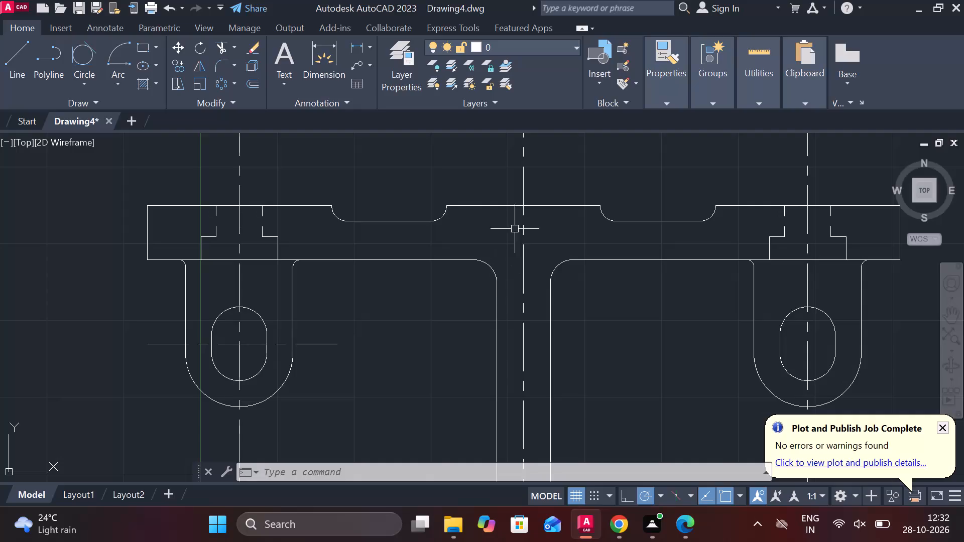
# Draw a 95-unit vertical line straight down from the lower-left corner of the bar.
pyautogui.moveTo(608, 220); pyautogui.dragTo(611, 258, button='middle')
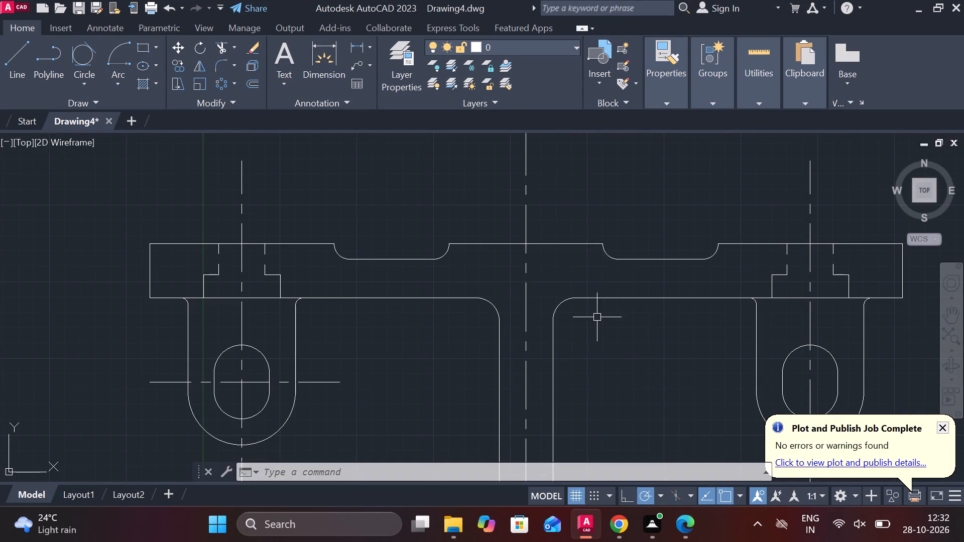
pyautogui.moveTo(588, 318); pyautogui.dragTo(510, 239, button='middle')
pyautogui.moveTo(530, 276); pyautogui.dragTo(541, 159, button='middle')
pyautogui.scroll(-1, 561, 209)
pyautogui.moveTo(410, 236); pyautogui.dragTo(473, 268, button='middle')
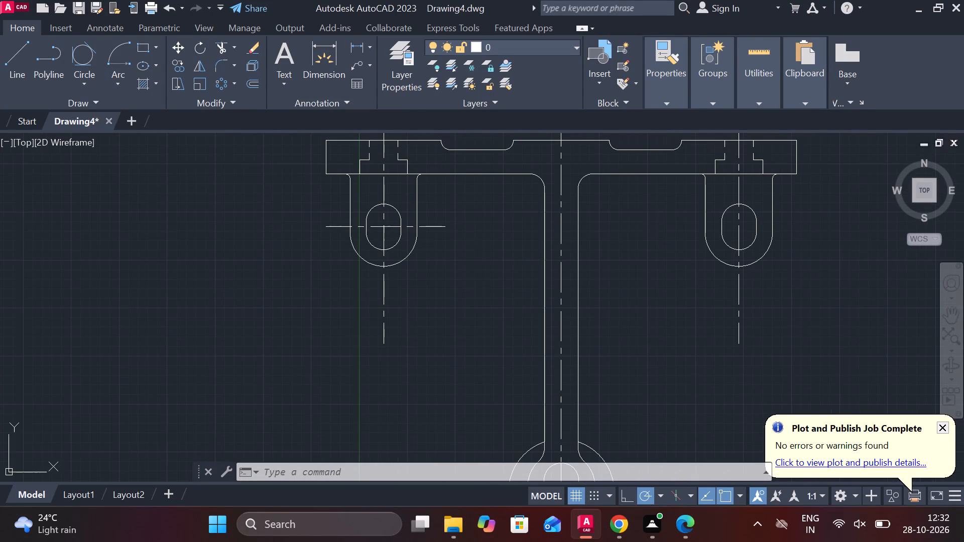
pyautogui.moveTo(309, 236); pyautogui.dragTo(327, 260, button='middle')
pyautogui.press('l')
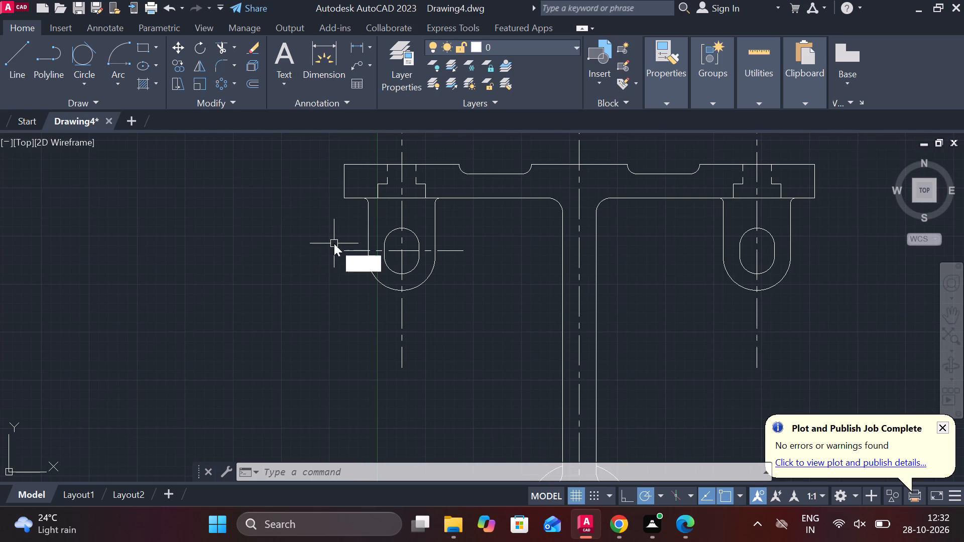
pyautogui.press('Return')
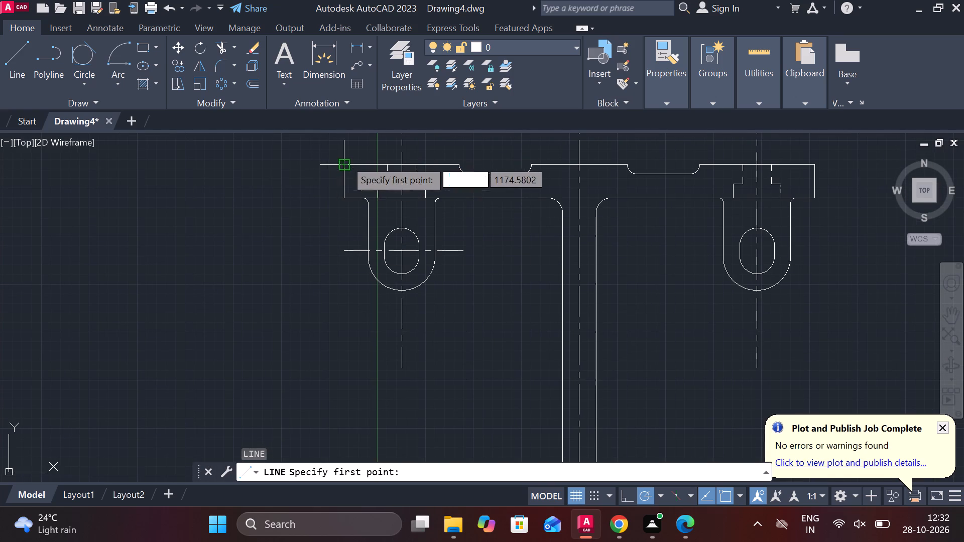
pyautogui.click(347, 198)
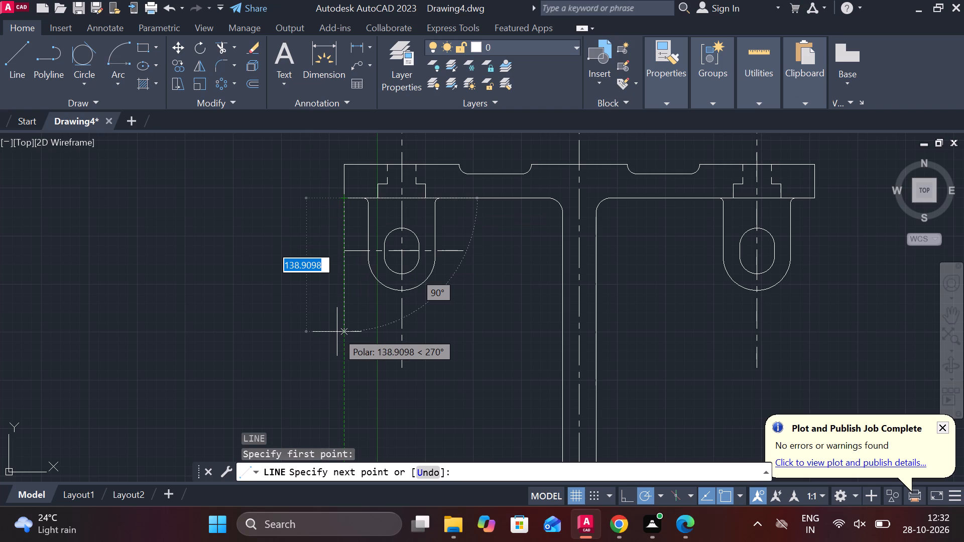
pyautogui.write('95')
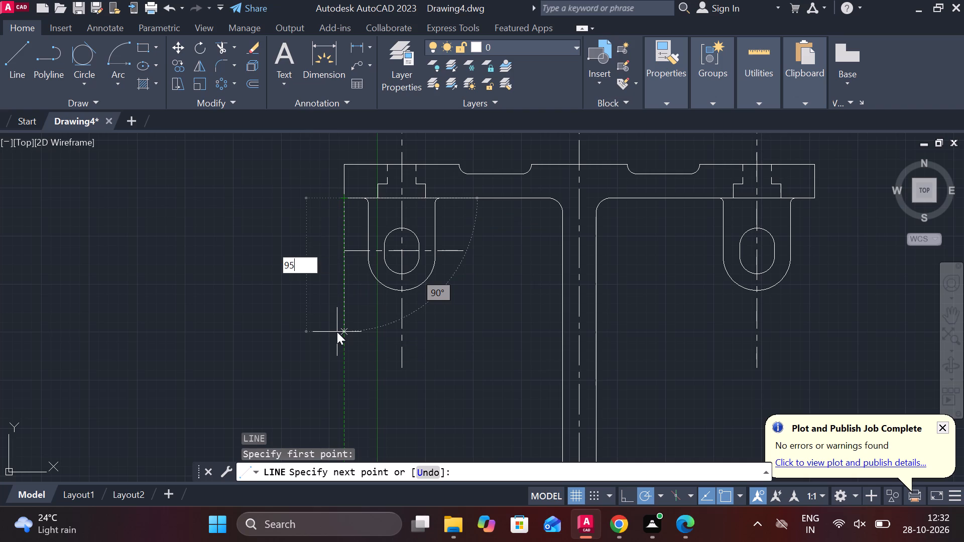
pyautogui.press('space')
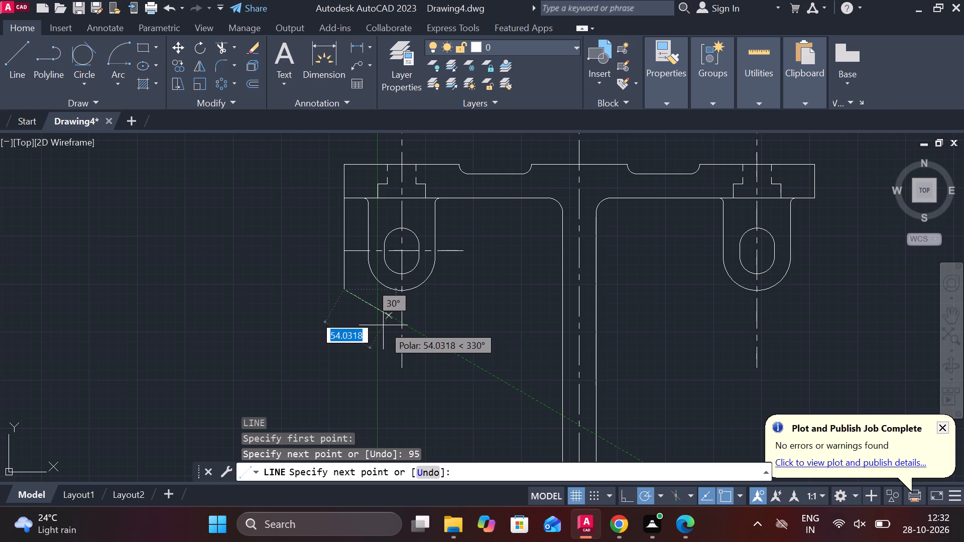
pyautogui.moveTo(374, 339); pyautogui.dragTo(372, 294, button='middle')
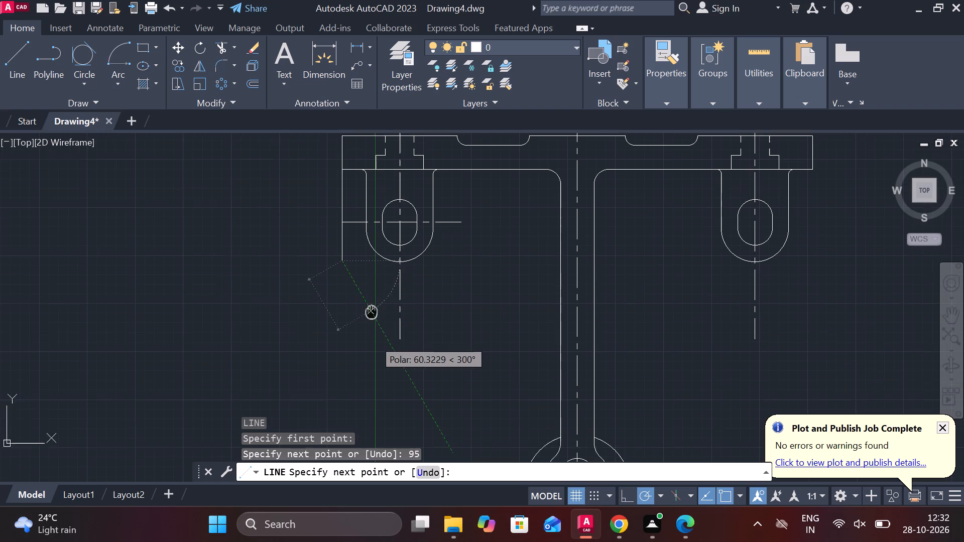
pyautogui.moveTo(372, 294); pyautogui.dragTo(372, 293, button='middle')
pyautogui.moveTo(331, 355); pyautogui.dragTo(334, 318, button='middle')
pyautogui.press('Escape')
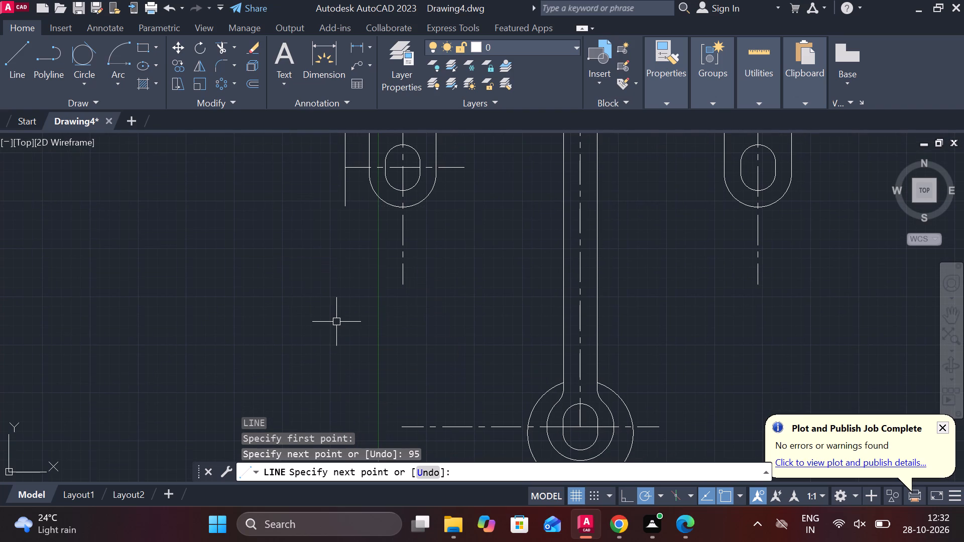
# Continue the vertical line beside the left lug a further 55 units straight down from its lower end.
pyautogui.moveTo(507, 318); pyautogui.dragTo(429, 228, button='middle')
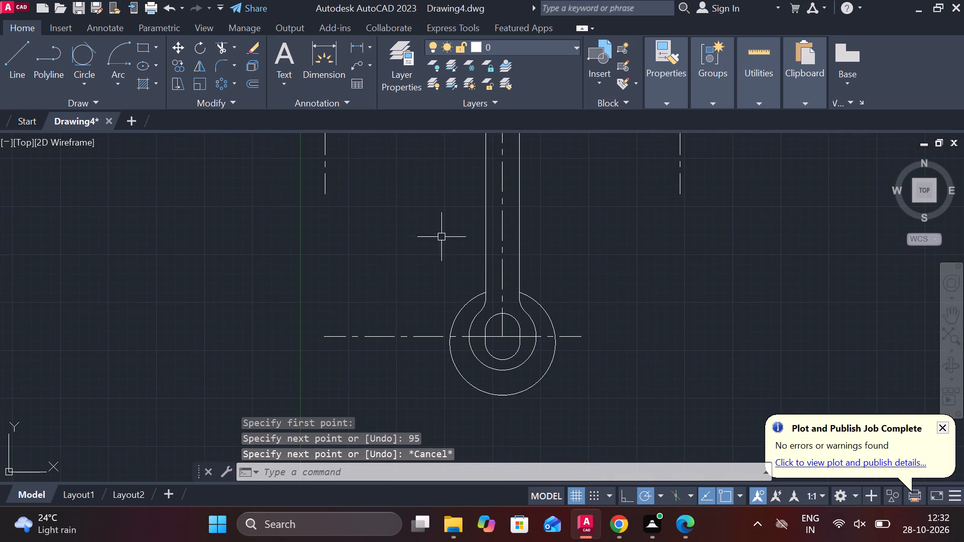
pyautogui.moveTo(371, 180); pyautogui.dragTo(381, 214, button='middle')
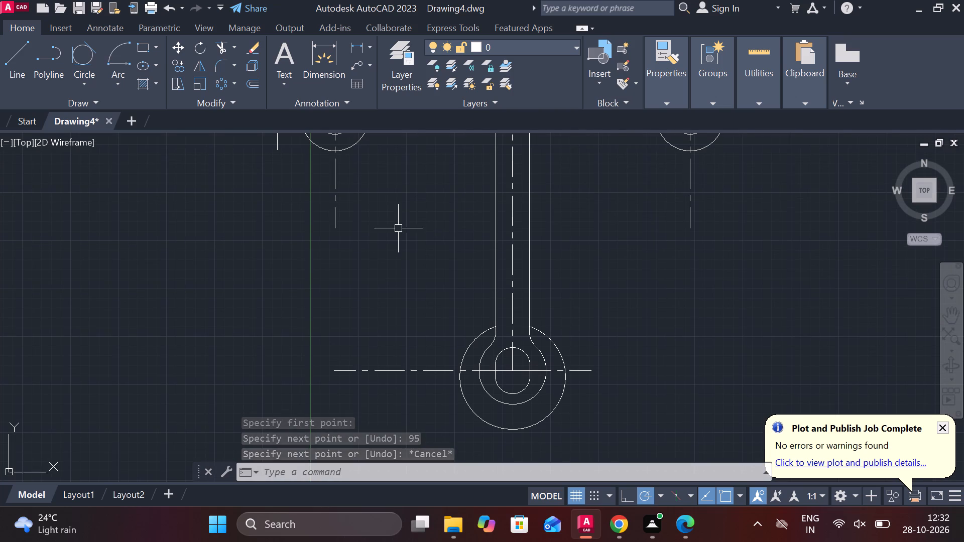
pyautogui.press('l')
pyautogui.press('Return')
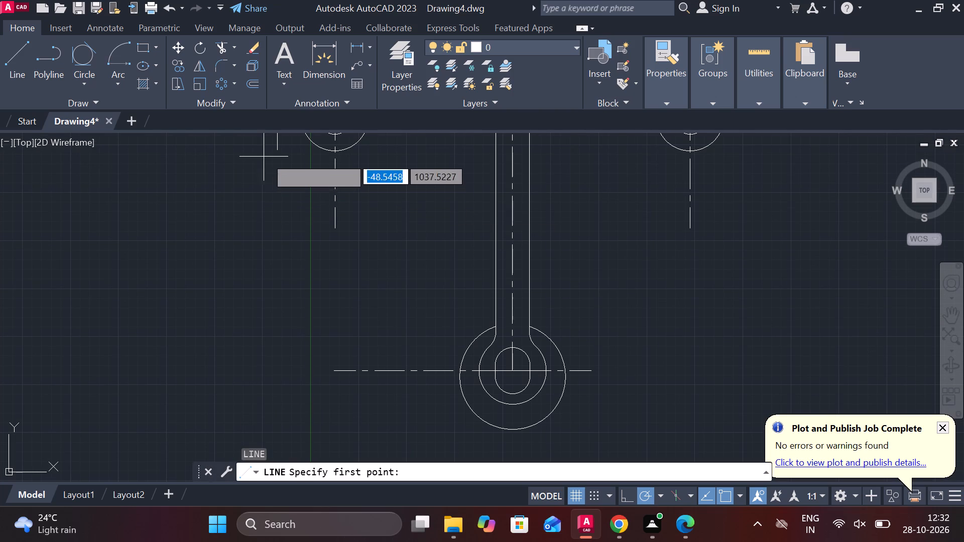
pyautogui.click(276, 147)
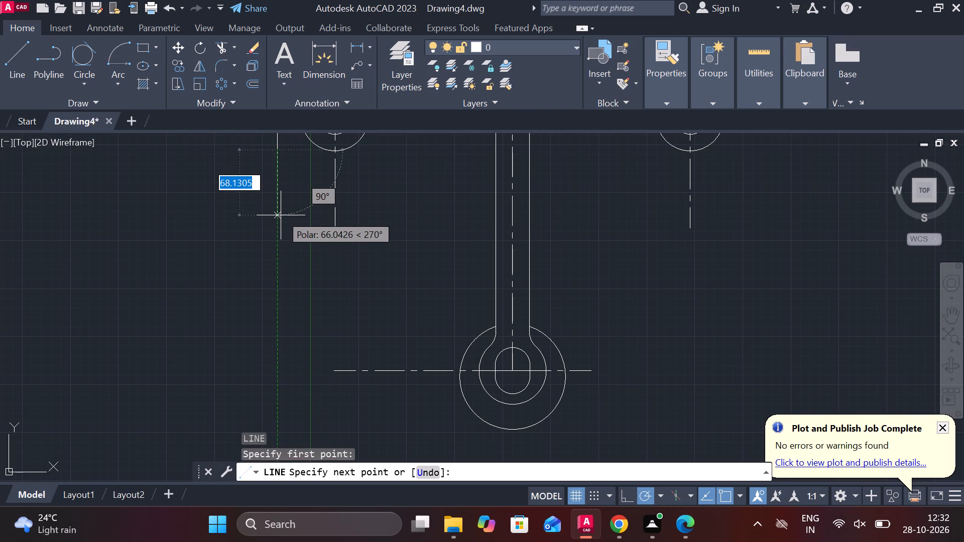
pyautogui.write('55')
pyautogui.press('space')
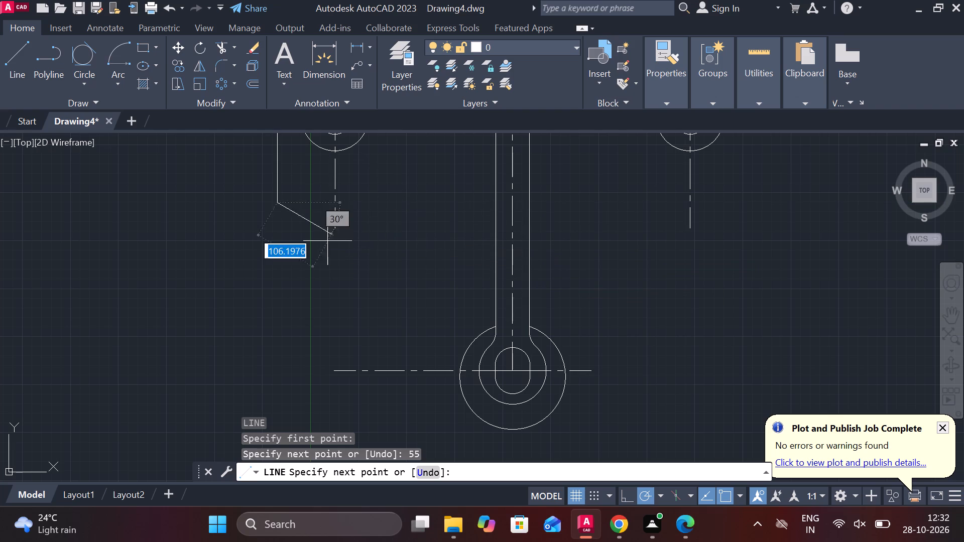
pyautogui.press('Escape')
# Draw a horizontal line from the lower end of that vertical line across to the stem's far edge.
pyautogui.moveTo(302, 242); pyautogui.dragTo(241, 313, button='middle')
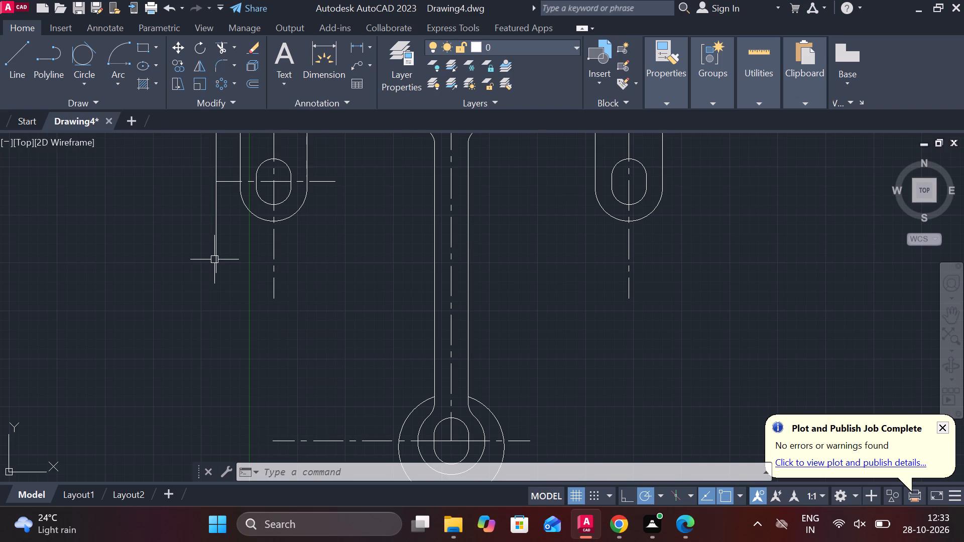
pyautogui.press('l')
pyautogui.press('Return')
pyautogui.click(210, 274)
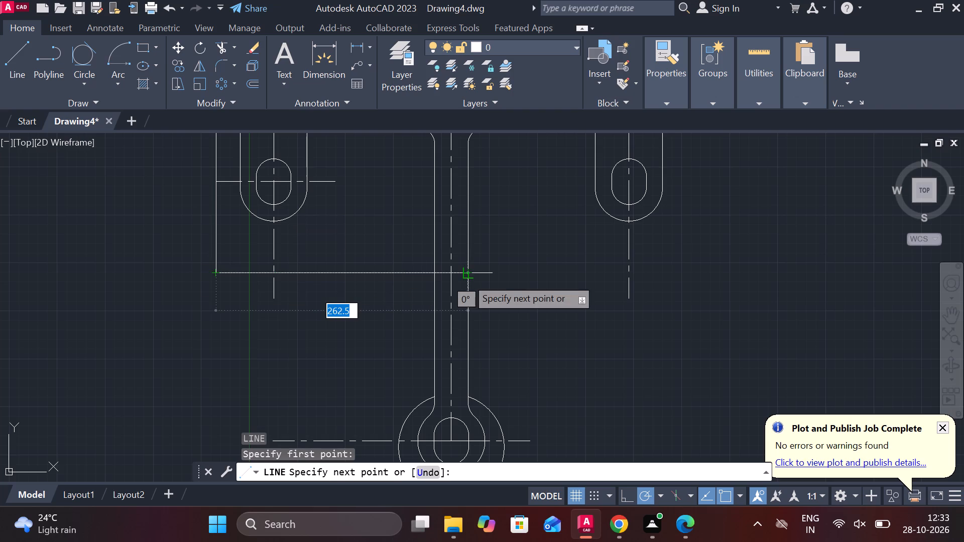
pyautogui.click(472, 278)
pyautogui.scroll(2, 484, 270)
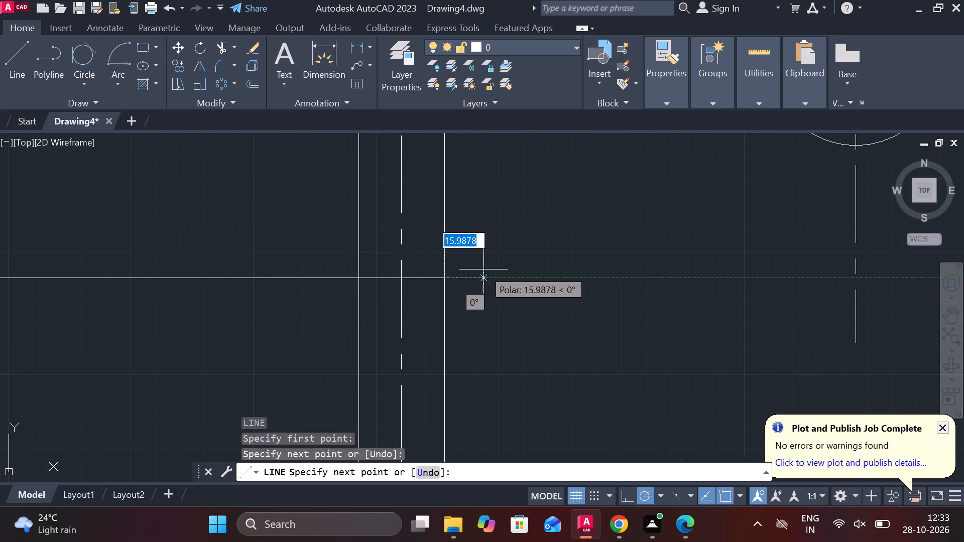
pyautogui.press('Escape')
# Trim off the portion of the horizontal line lying left of the stem.
pyautogui.write('TR')
pyautogui.press('space')
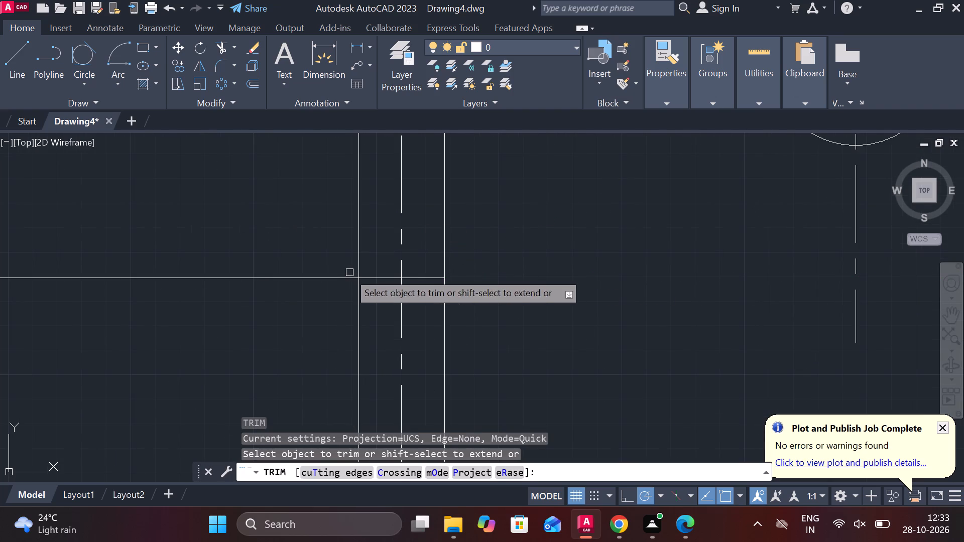
pyautogui.click(347, 275)
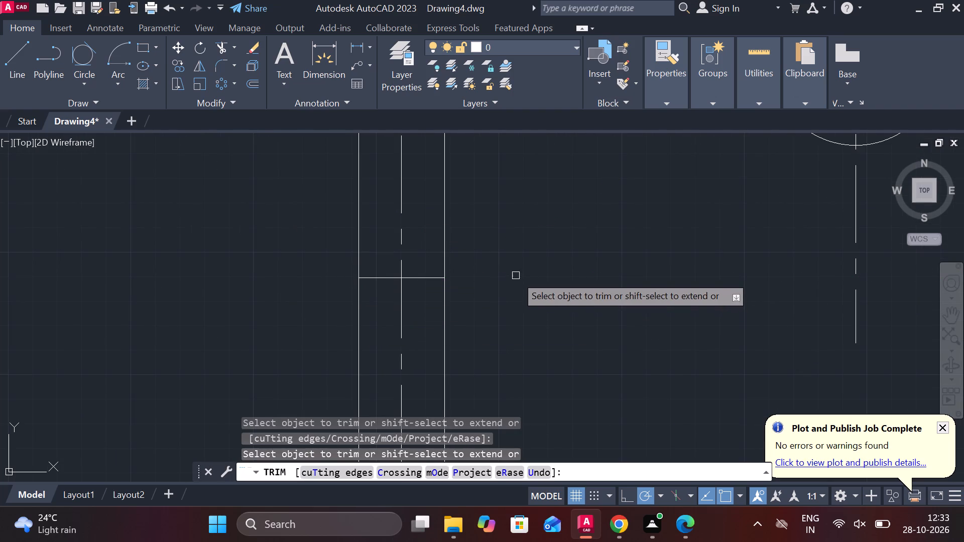
pyautogui.press('Escape')
# Draw a 234-unit horizontal line in the empty area to the right of the stem.
pyautogui.press('l')
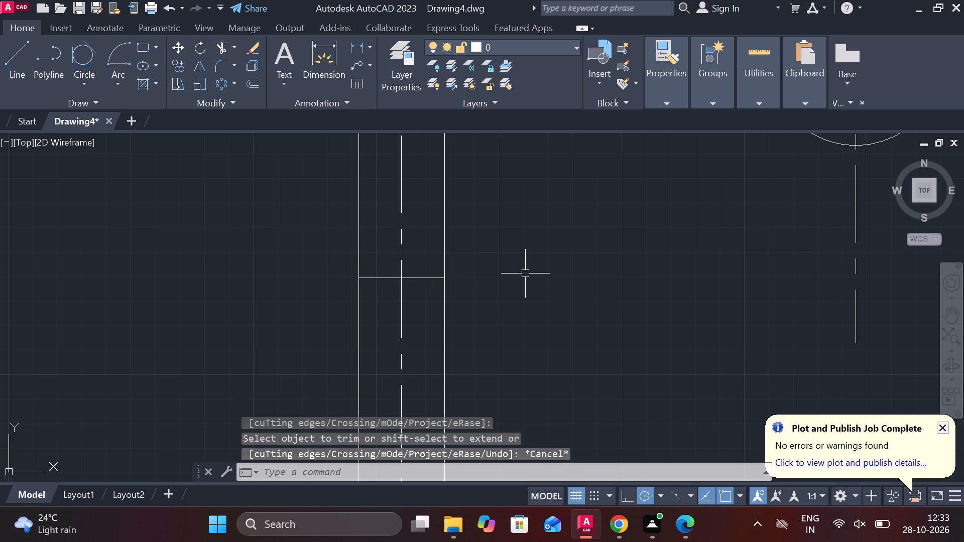
pyautogui.press('Return')
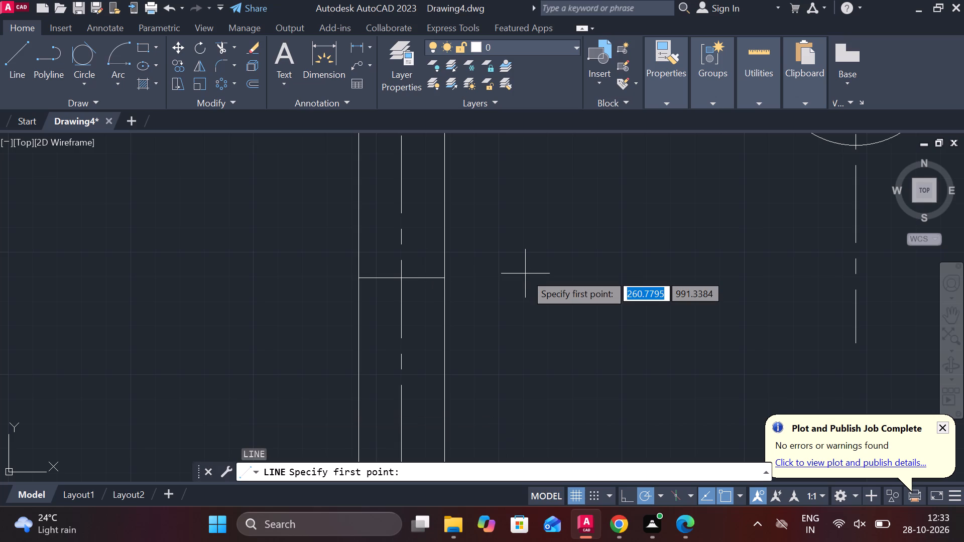
pyautogui.scroll(-1, 525, 274)
pyautogui.moveTo(556, 358); pyautogui.dragTo(493, 325, button='middle')
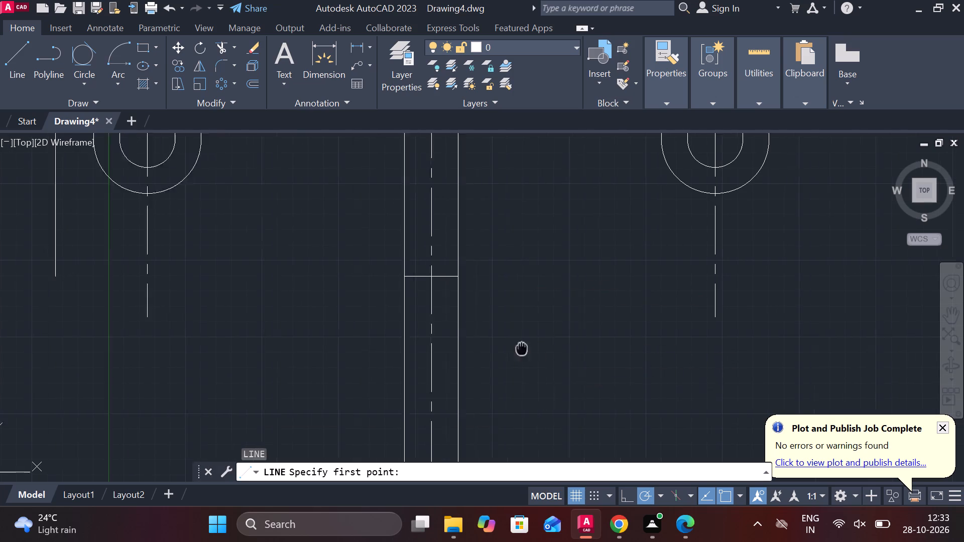
pyautogui.moveTo(493, 325); pyautogui.dragTo(475, 296, button='middle')
pyautogui.click(520, 344)
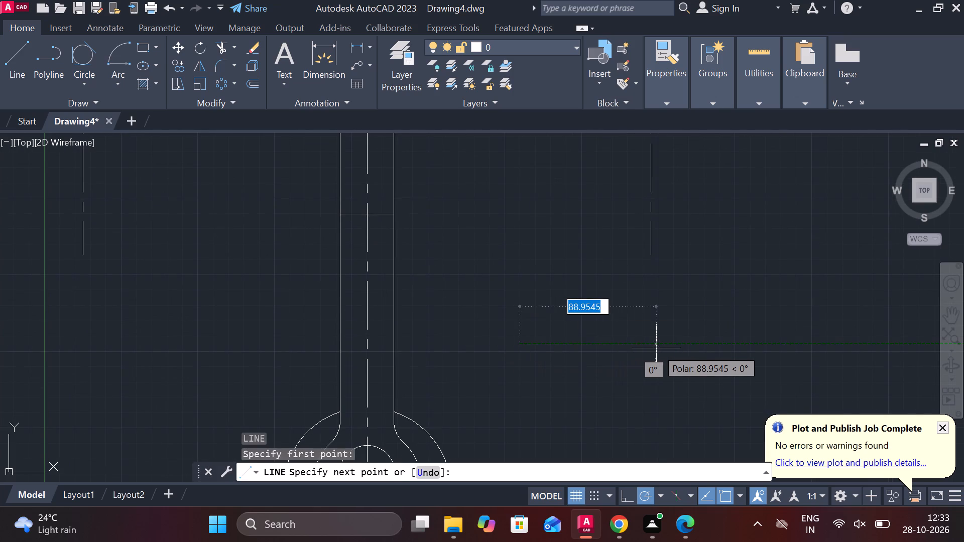
pyautogui.press('2')
pyautogui.write('34')
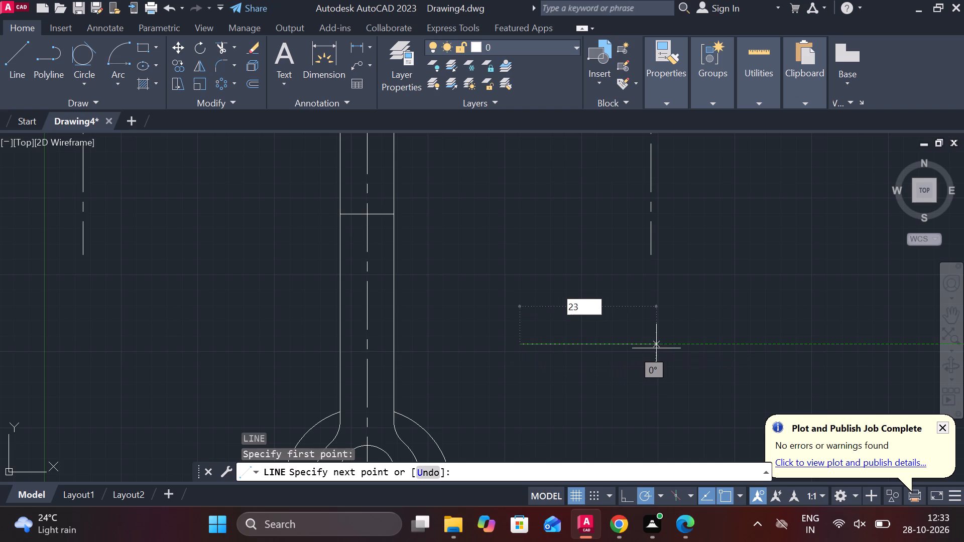
pyautogui.press('Return')
pyautogui.press('Escape')
pyautogui.press('`')
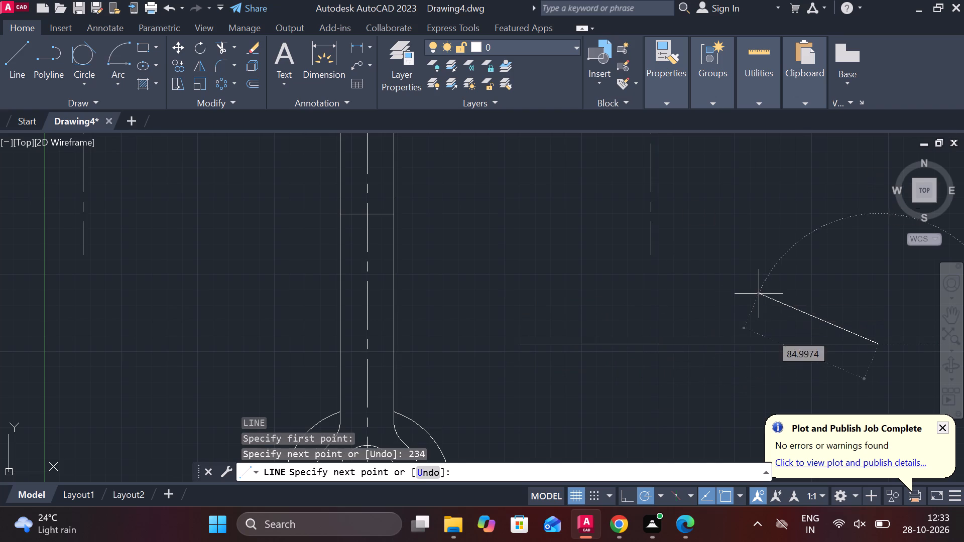
# Move the 234 line by its midpoint to where the stem's centerline crosses the short horizontal line.
pyautogui.moveTo(759, 294); pyautogui.dragTo(703, 270, button='middle')
pyautogui.click(619, 320)
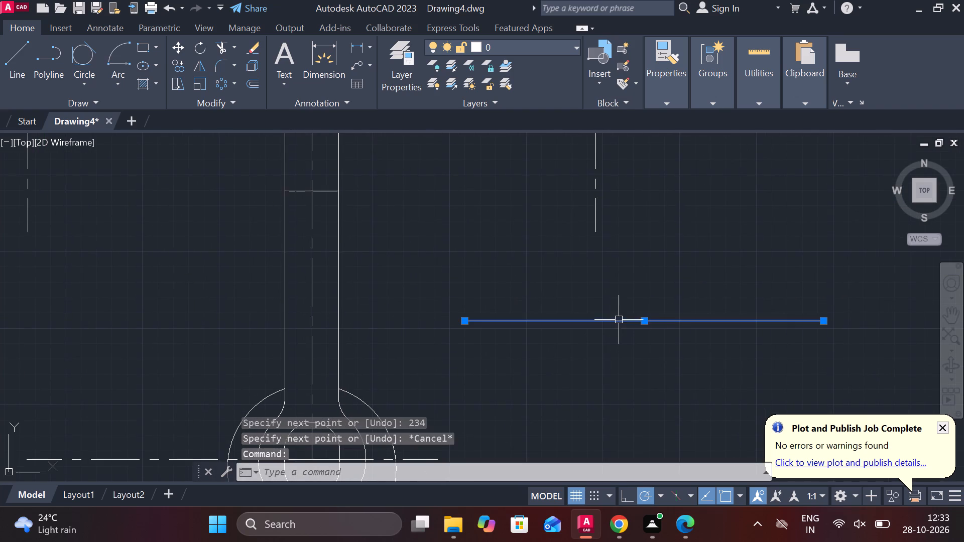
pyautogui.press('m')
pyautogui.press('Return')
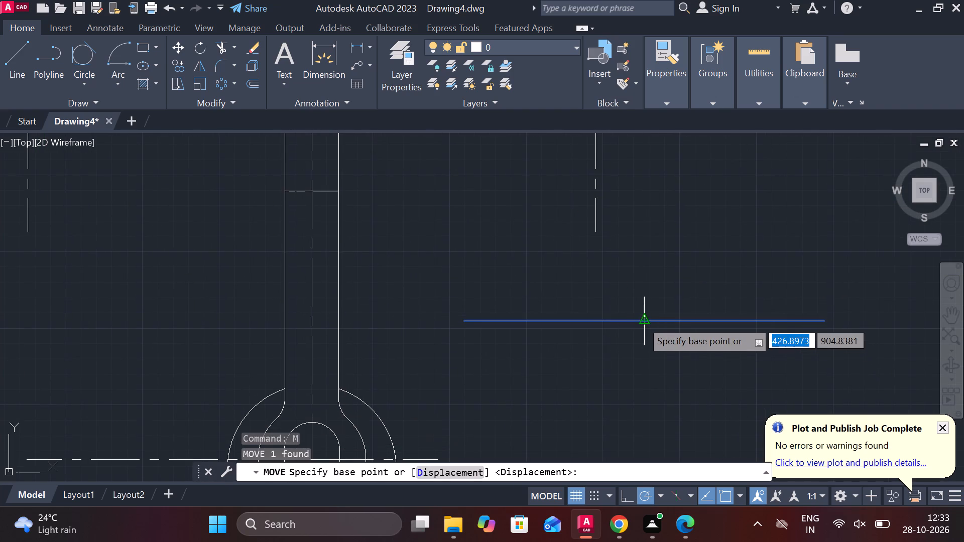
pyautogui.click(641, 321)
pyautogui.scroll(1, 283, 168)
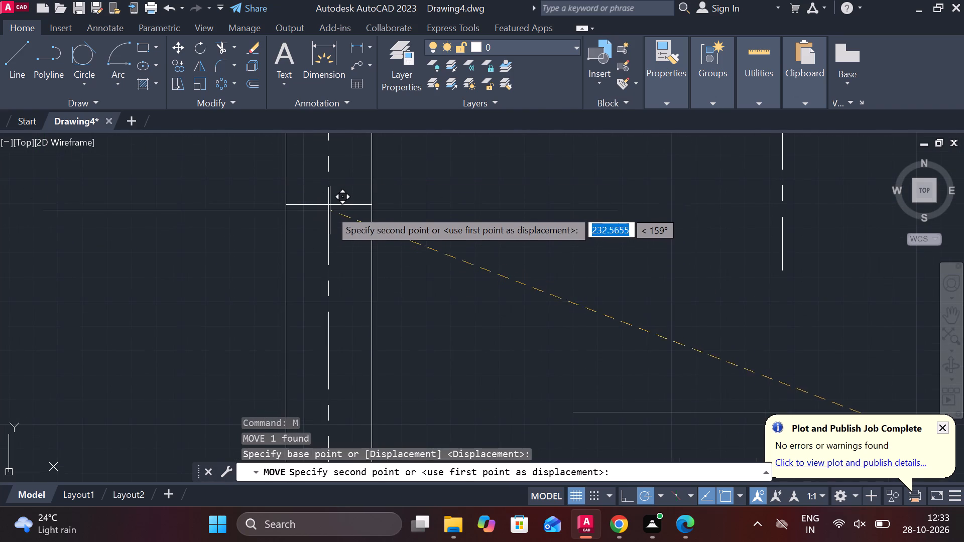
pyautogui.click(329, 204)
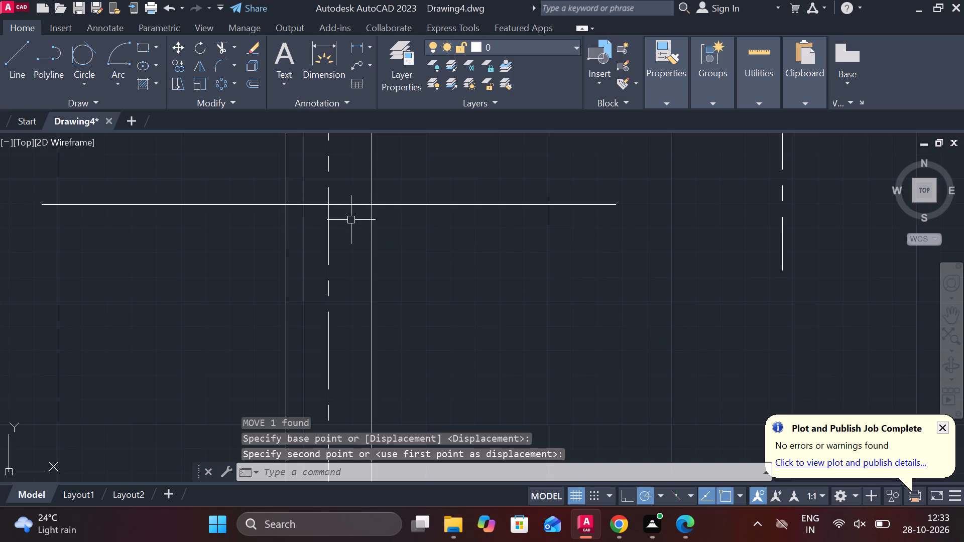
# Trim away the overlapping horizontal line portions between the two stem edges.
pyautogui.write('TR')
pyautogui.press('space')
pyautogui.click(346, 203)
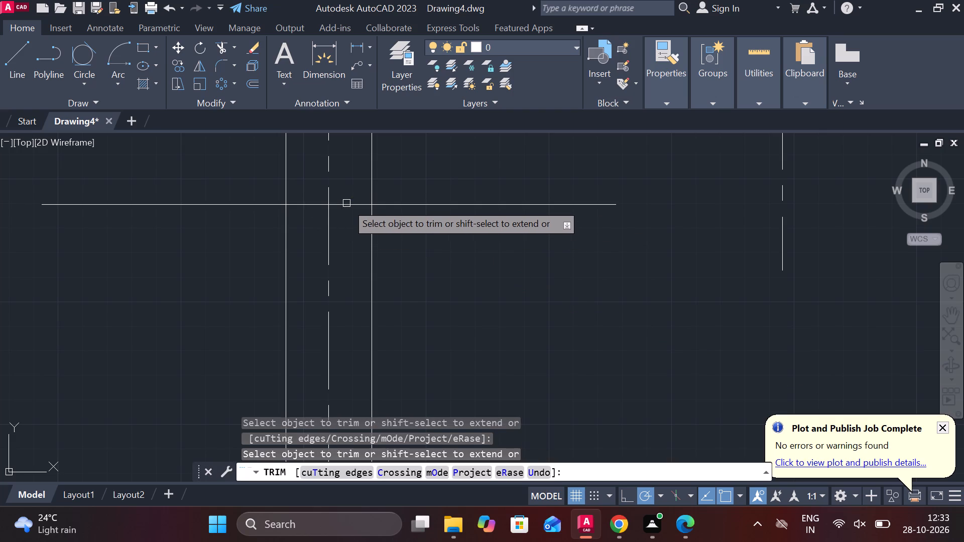
pyautogui.click(307, 205)
pyautogui.click(338, 207)
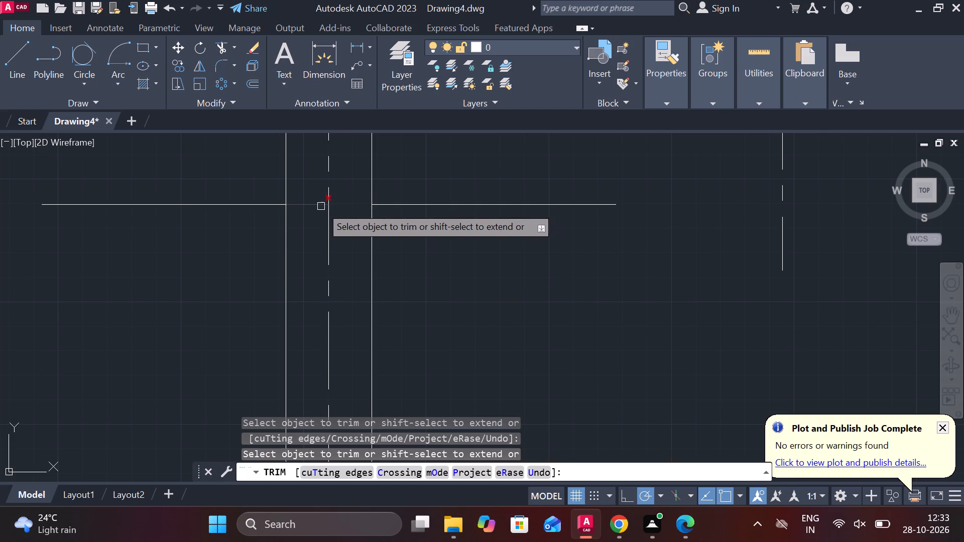
pyautogui.click(317, 204)
pyautogui.press('Escape')
# Extend the right-hand horizontal segment across the stem to meet the left-hand segment.
pyautogui.press('w')
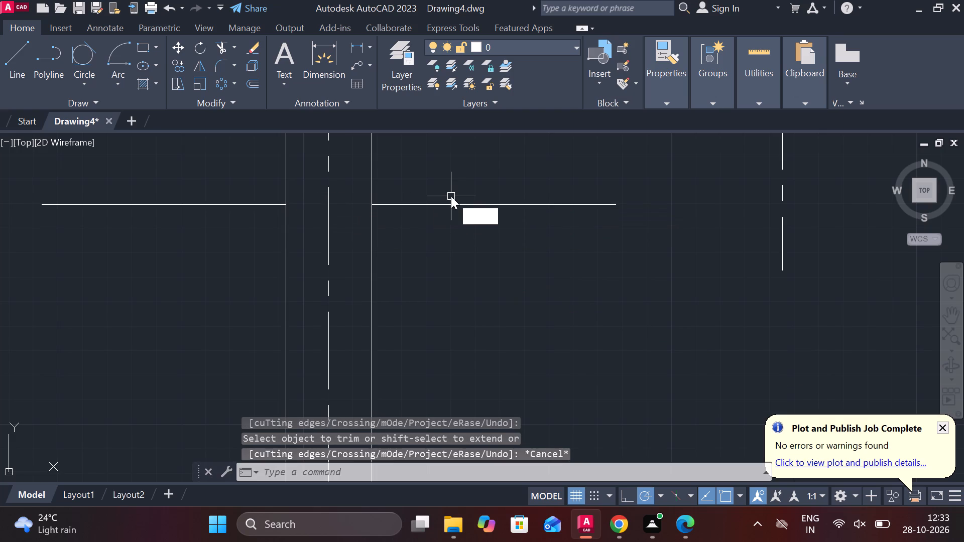
pyautogui.press('Escape')
pyautogui.write('EX')
pyautogui.press('space')
pyautogui.click(394, 208)
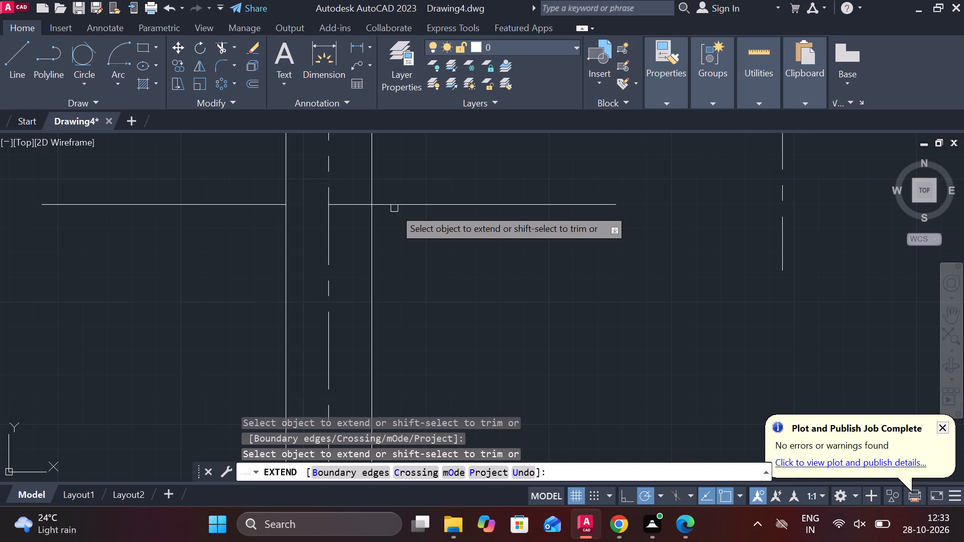
pyautogui.click(366, 208)
pyautogui.scroll(-2, 469, 213)
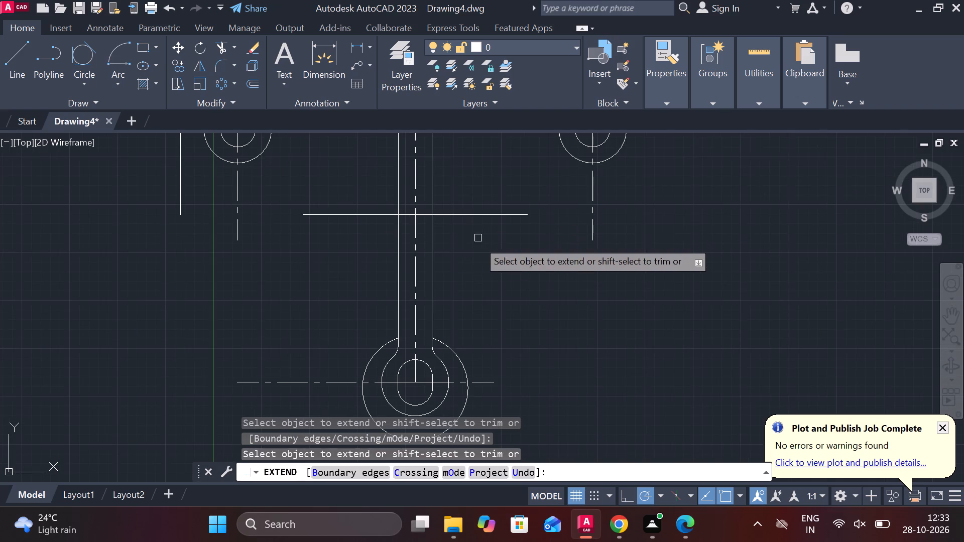
# Draw a sloped line from the joint of the two left outer vertical segments to the left end of the 234 line.
pyautogui.moveTo(299, 250); pyautogui.dragTo(408, 300, button='middle')
pyautogui.press('Escape')
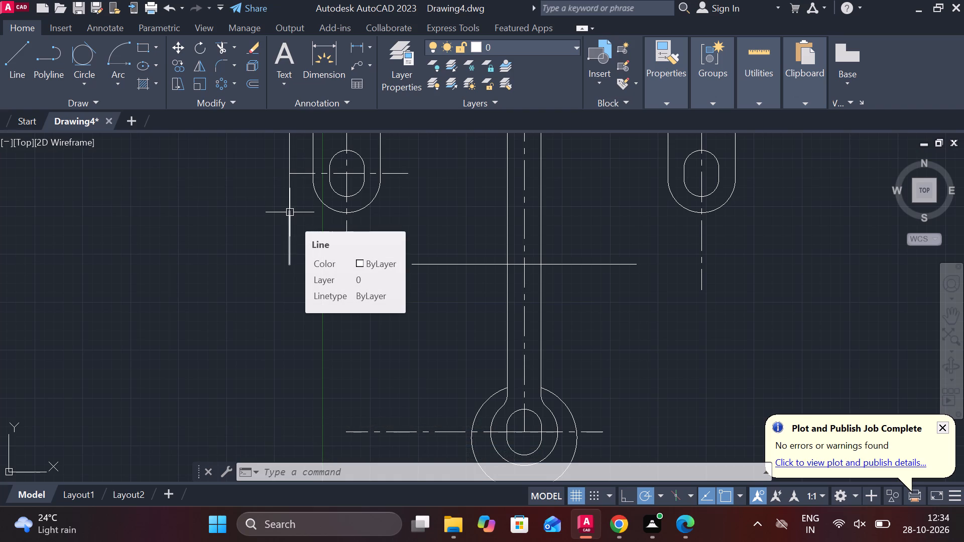
pyautogui.moveTo(366, 226); pyautogui.dragTo(377, 282, button='middle')
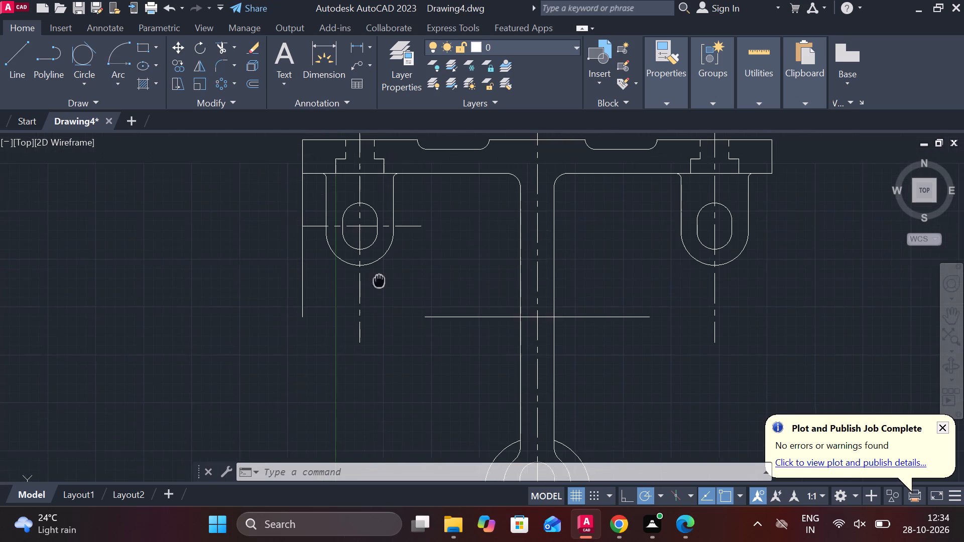
pyautogui.moveTo(377, 282); pyautogui.dragTo(376, 282, button='middle')
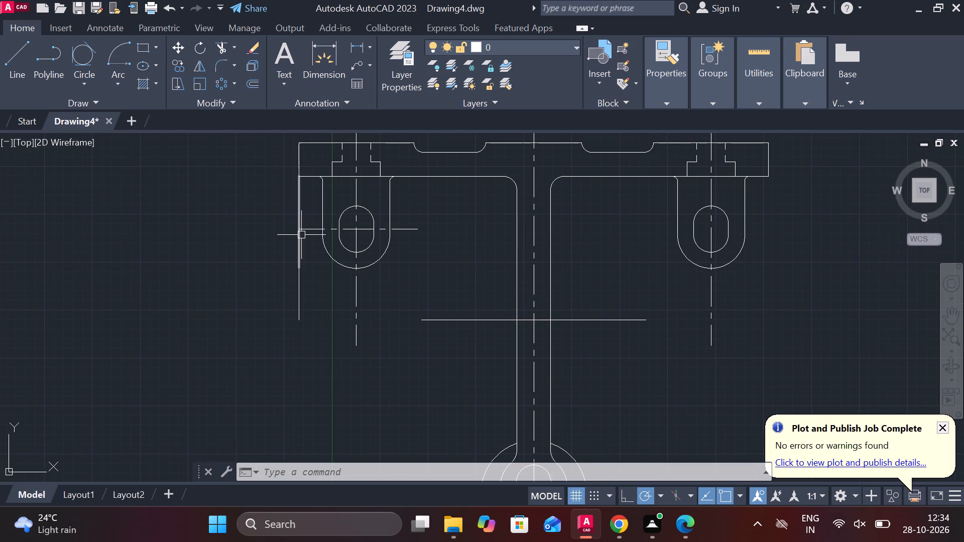
pyautogui.press('l')
pyautogui.press('Return')
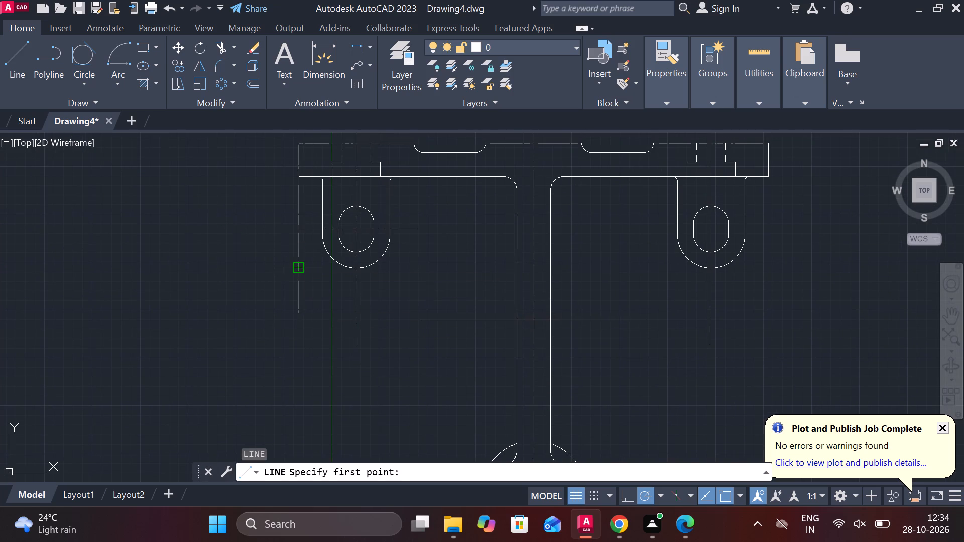
pyautogui.click(295, 270)
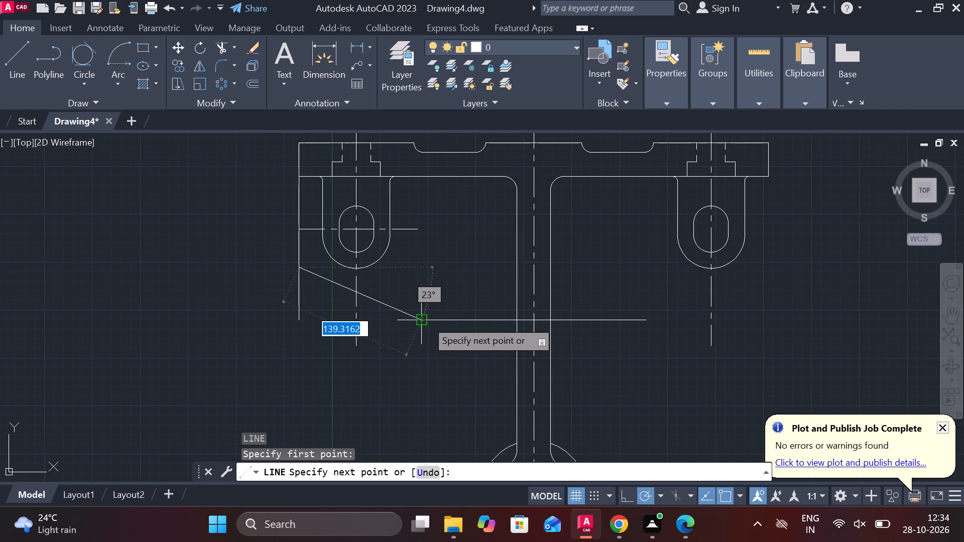
pyautogui.click(426, 320)
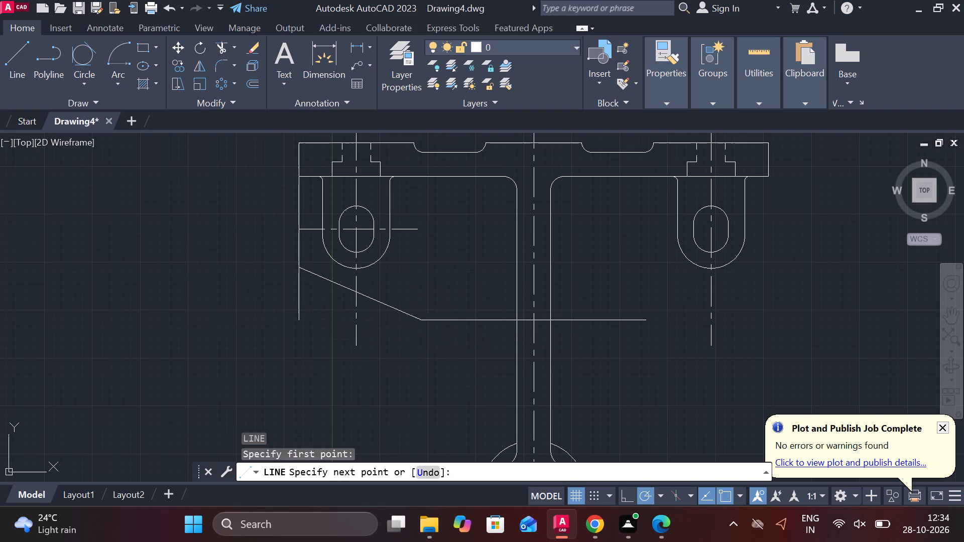
# Continue the line from the 234 line's left end to a tangent point on the large circle at the stem's bottom.
pyautogui.moveTo(431, 357); pyautogui.dragTo(428, 246, button='middle')
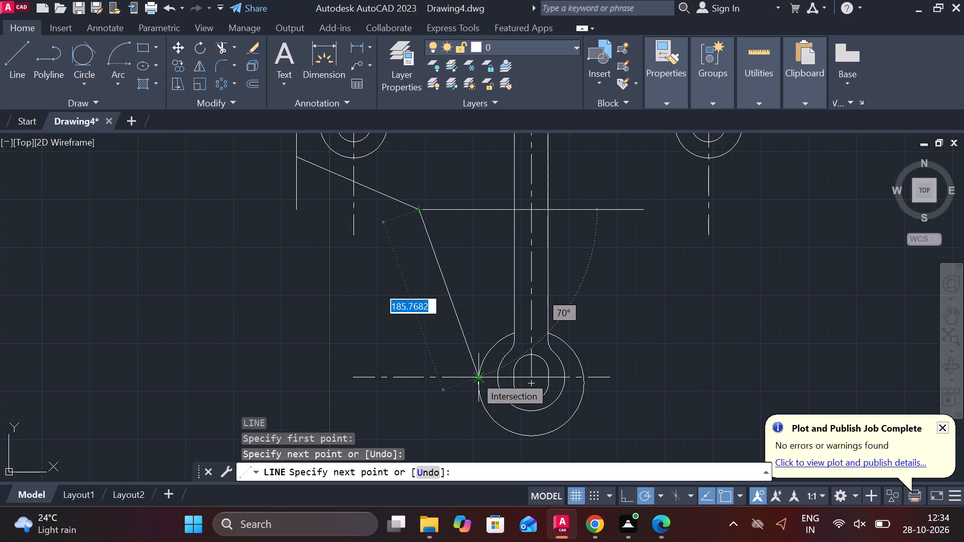
pyautogui.write('TAN')
pyautogui.press('space')
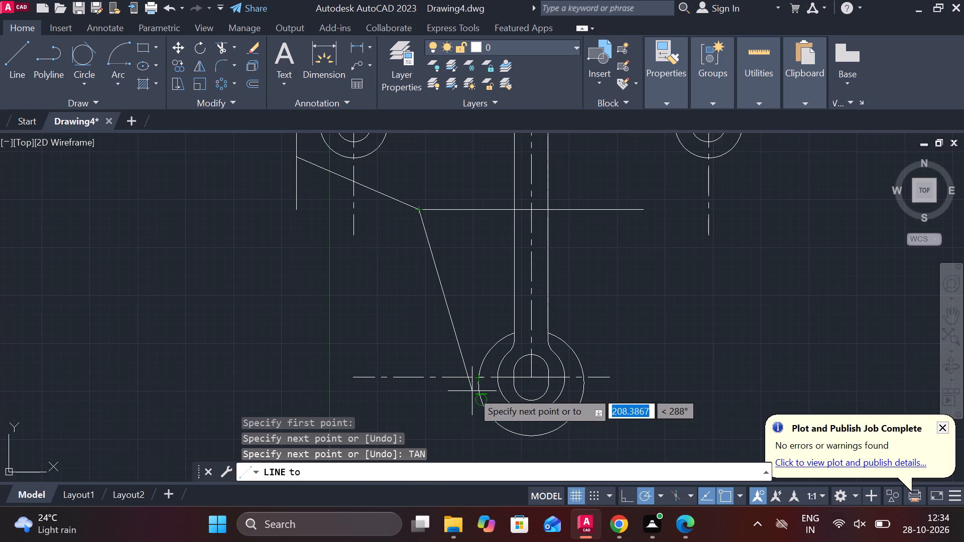
pyautogui.click(472, 391)
pyautogui.scroll(3, 500, 356)
pyautogui.scroll(-2, 513, 338)
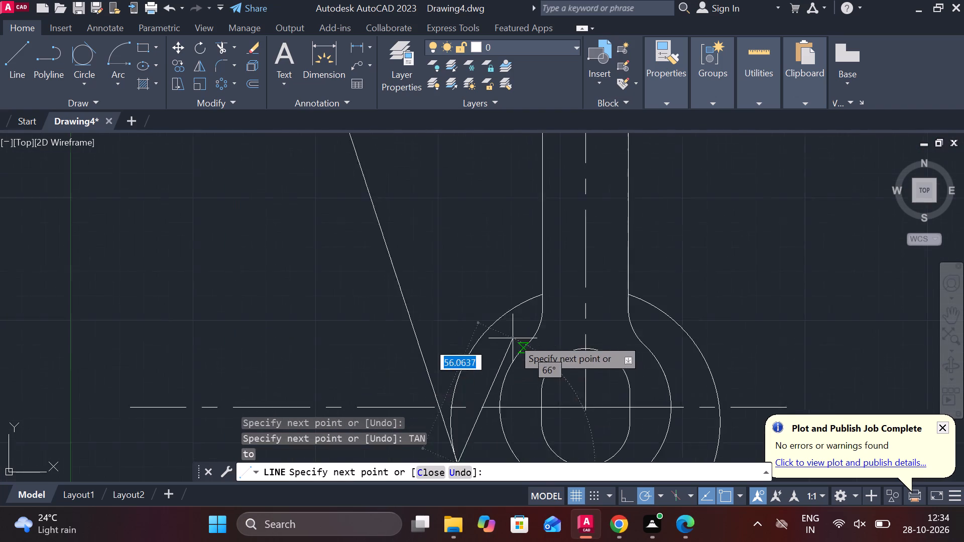
pyautogui.scroll(-1, 683, 296)
pyautogui.press('Escape')
# Mirror the two left vertical segments, the sloped line and the tangent line about the stem's centerline, keeping the originals.
pyautogui.moveTo(682, 286); pyautogui.dragTo(617, 323, button='middle')
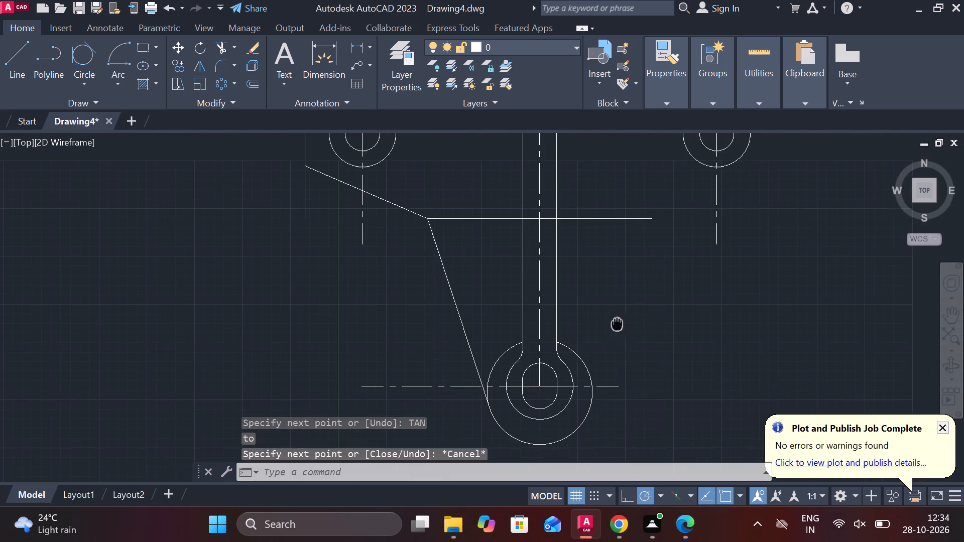
pyautogui.click(331, 180)
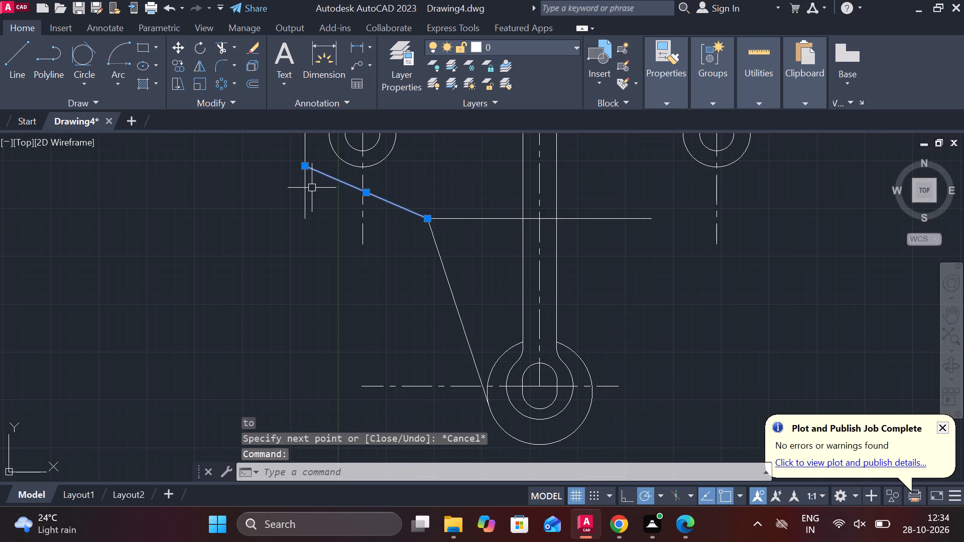
pyautogui.click(304, 148)
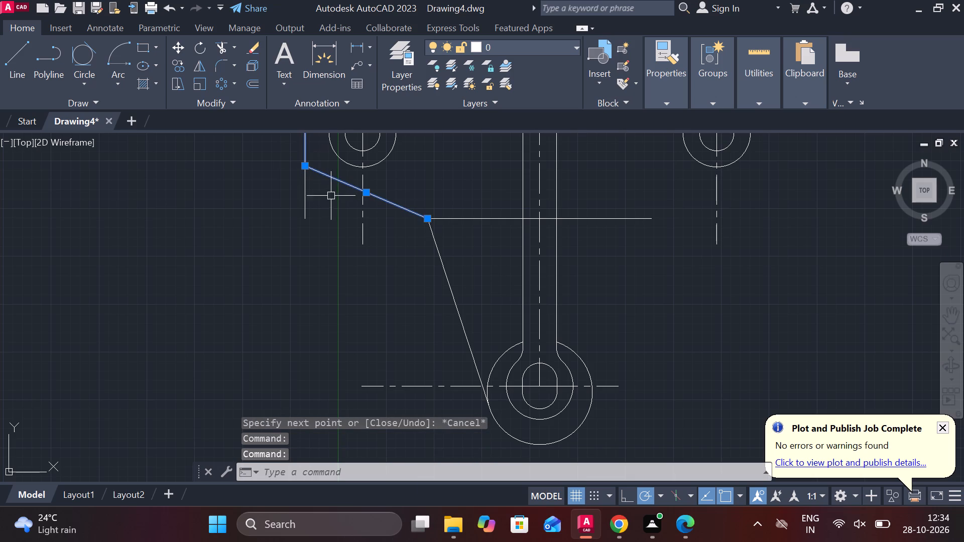
pyautogui.click(303, 198)
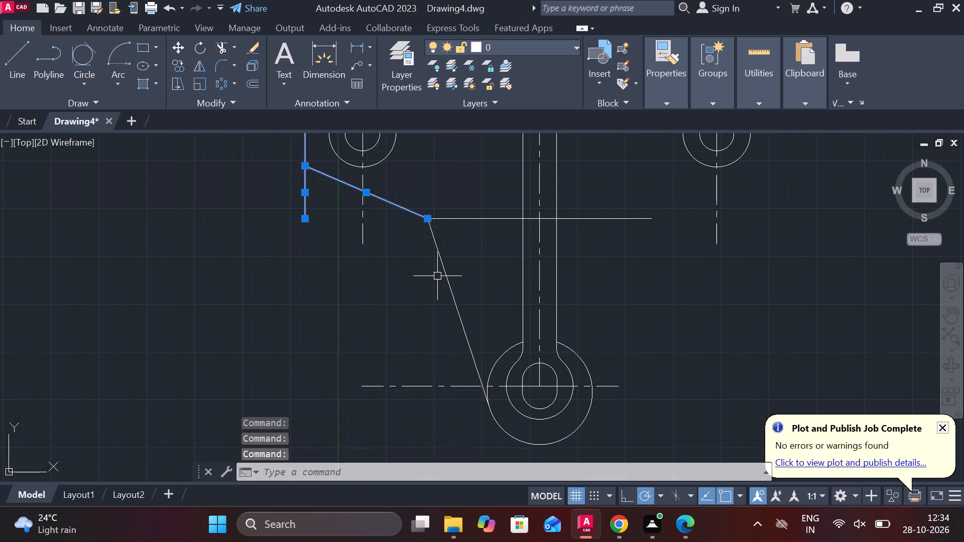
pyautogui.click(440, 266)
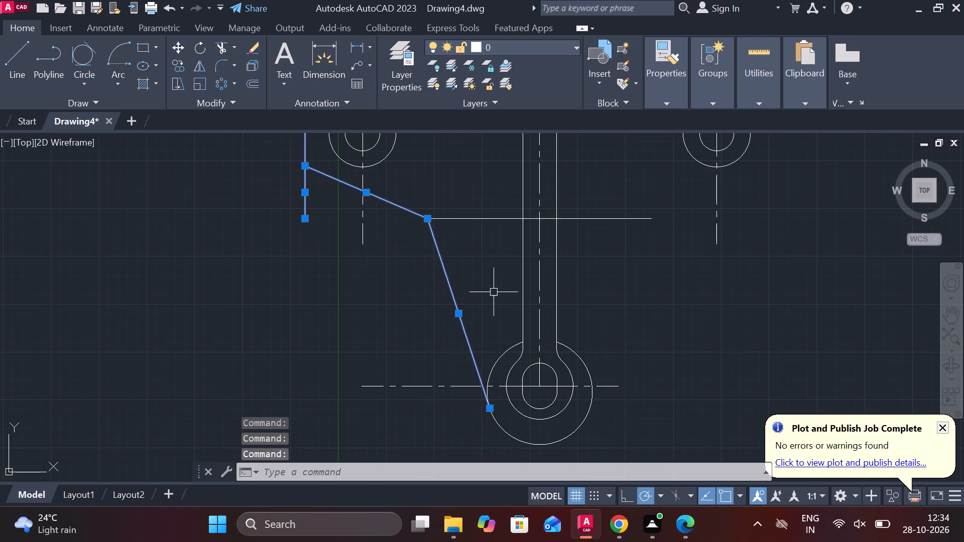
pyautogui.write('MI')
pyautogui.press('Return')
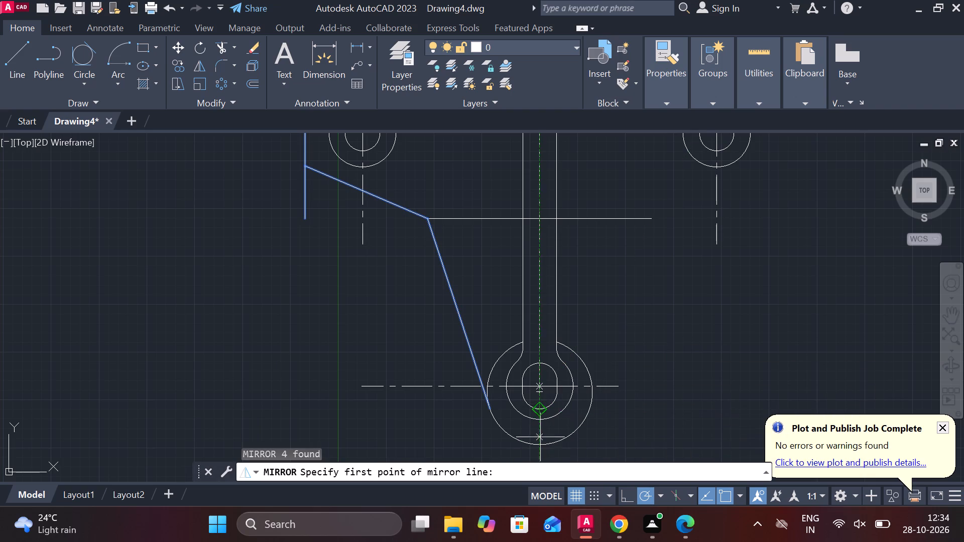
pyautogui.click(539, 440)
pyautogui.moveTo(543, 258); pyautogui.dragTo(557, 278, button='middle')
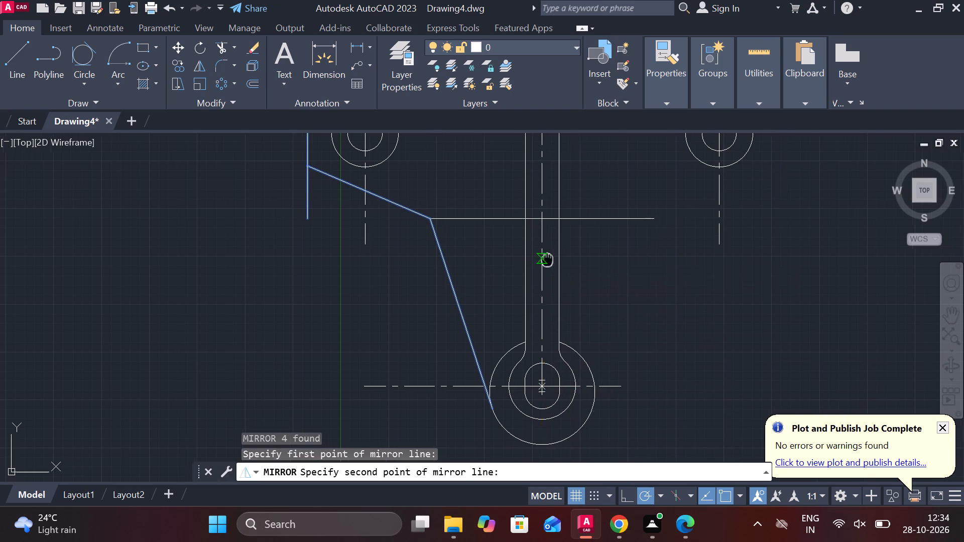
pyautogui.moveTo(557, 278); pyautogui.dragTo(552, 384, button='middle')
pyautogui.click(547, 166)
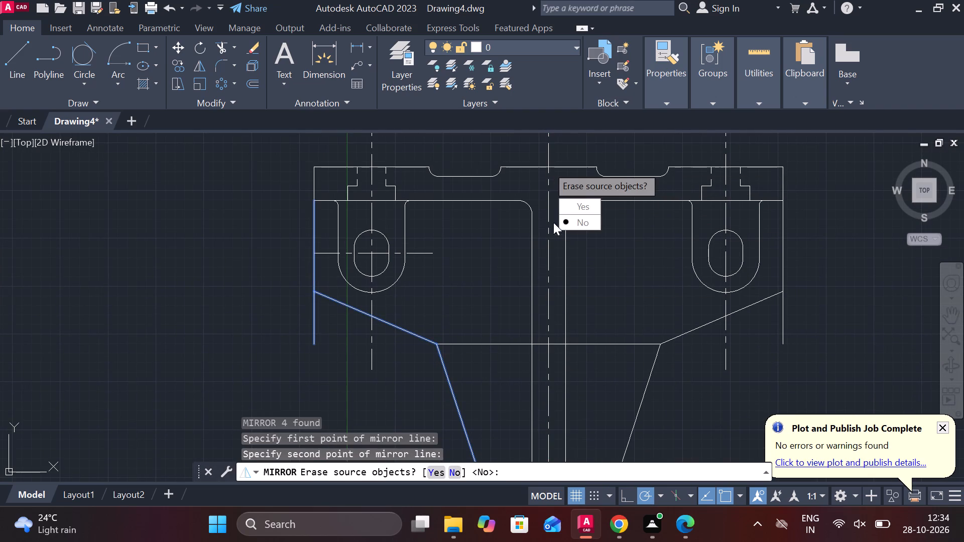
pyautogui.moveTo(573, 220); pyautogui.dragTo(547, 166)
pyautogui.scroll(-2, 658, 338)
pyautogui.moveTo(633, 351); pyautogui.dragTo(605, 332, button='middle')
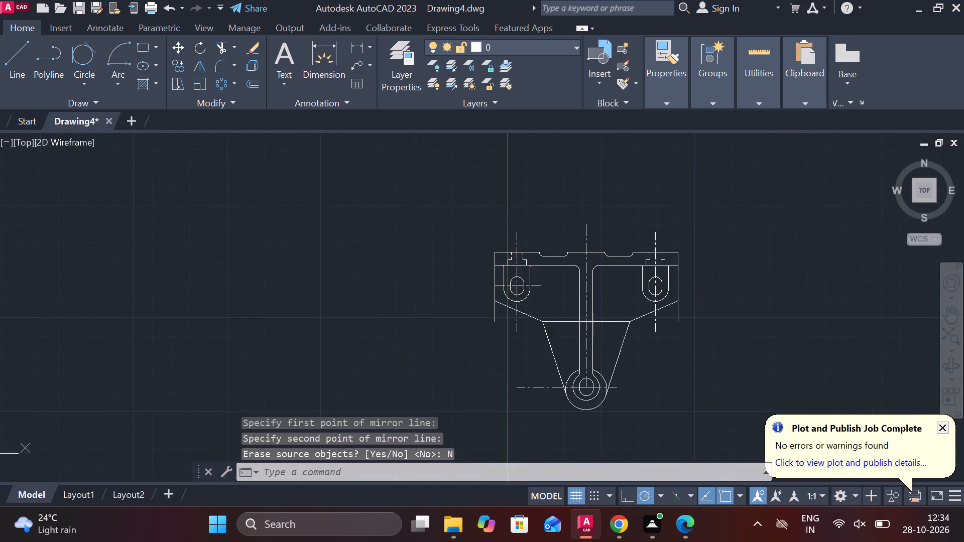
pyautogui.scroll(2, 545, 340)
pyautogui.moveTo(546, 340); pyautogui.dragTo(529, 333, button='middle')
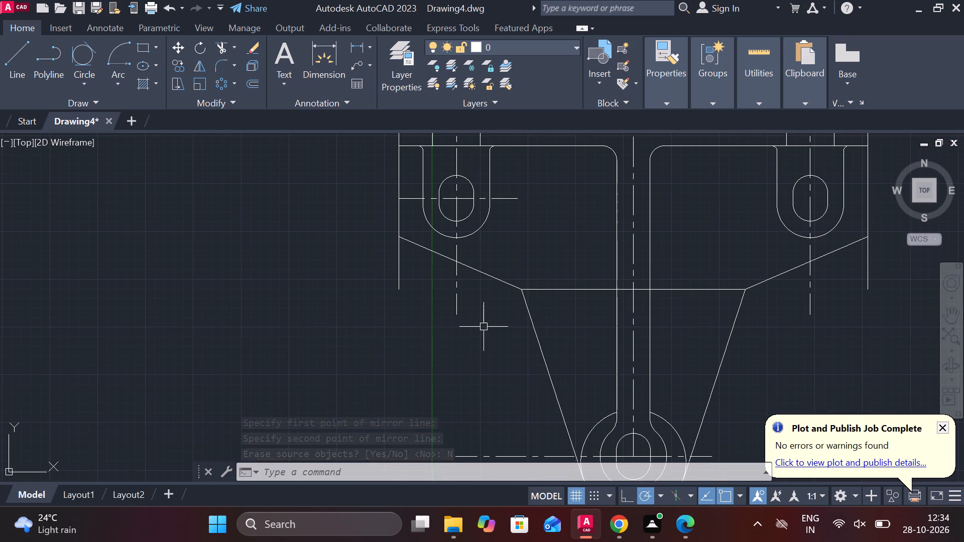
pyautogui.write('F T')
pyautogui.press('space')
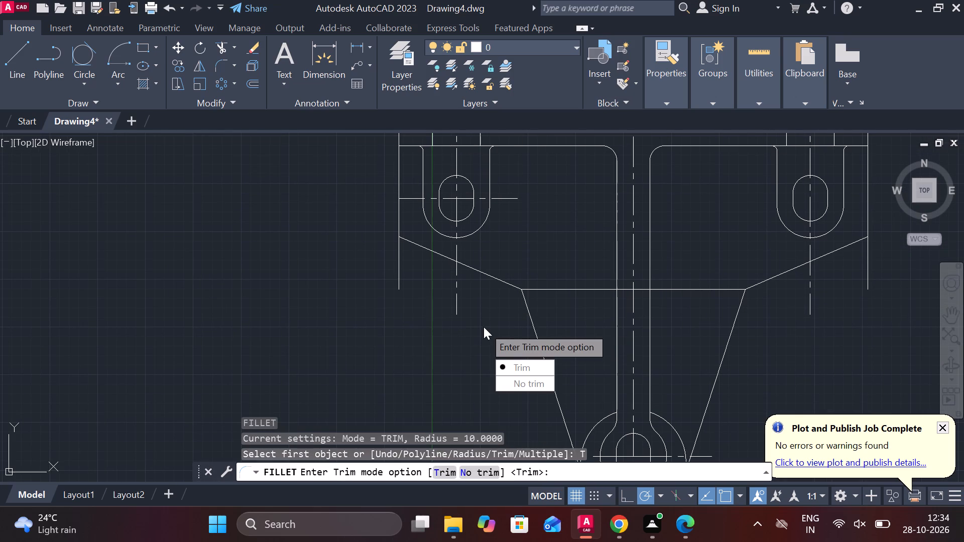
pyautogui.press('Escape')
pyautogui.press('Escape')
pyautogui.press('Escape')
# Fillet the corners between the sloped and tangent lines at both ends of the 234 line with radius 60.
pyautogui.write('F R')
pyautogui.press('space')
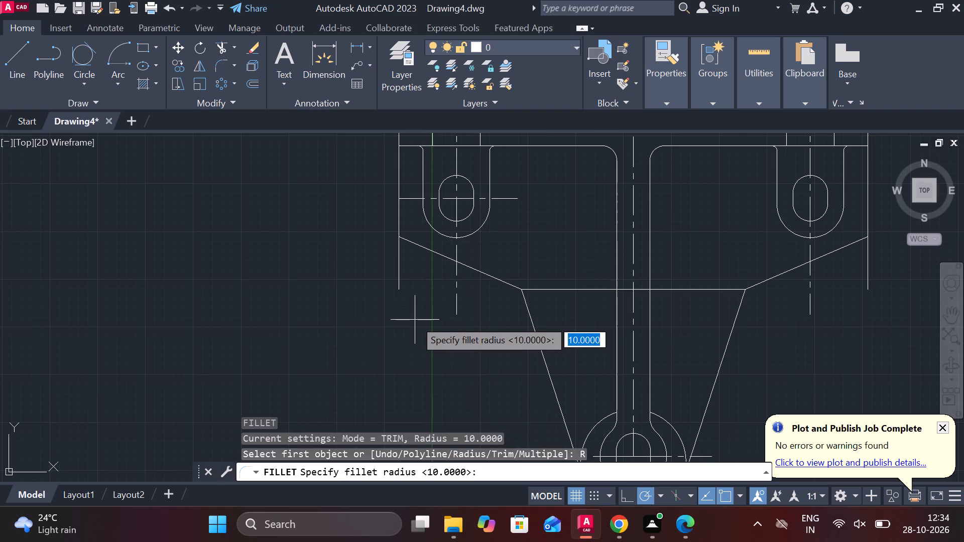
pyautogui.write('60')
pyautogui.press('Return')
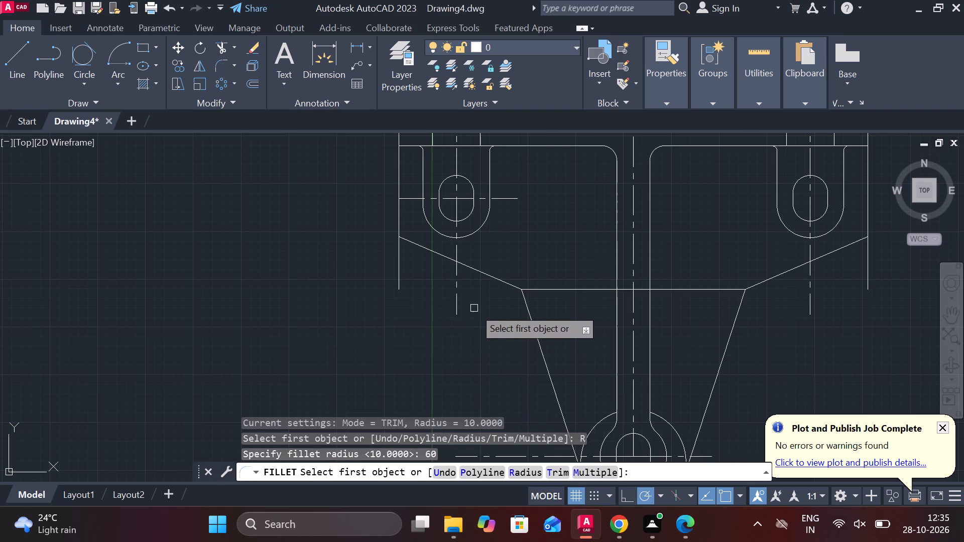
pyautogui.click(495, 282)
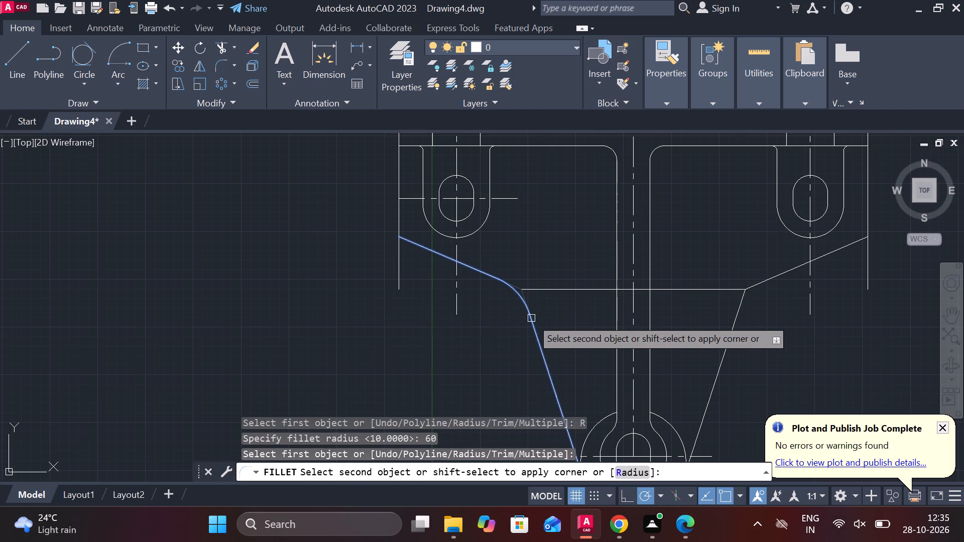
pyautogui.click(531, 318)
pyautogui.press('space')
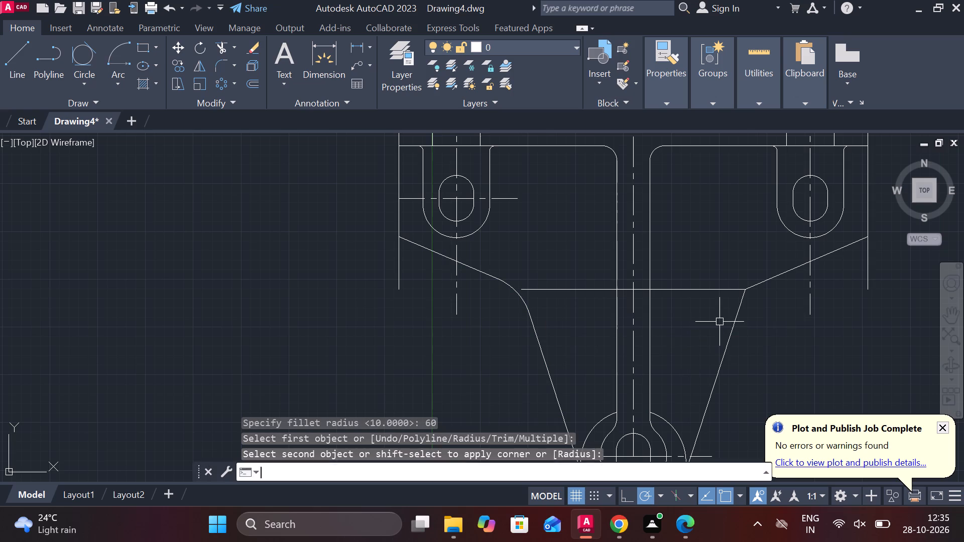
pyautogui.click(760, 284)
pyautogui.click(738, 312)
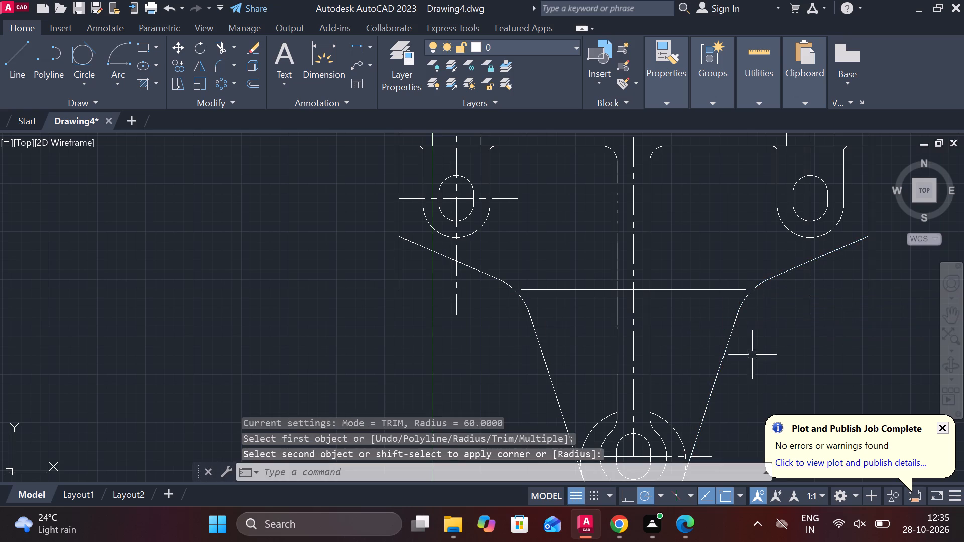
# Fillet the left and right outer corners between the vertical side lines and the sloped lines with radius 40.
pyautogui.moveTo(757, 384); pyautogui.dragTo(731, 380, button='middle')
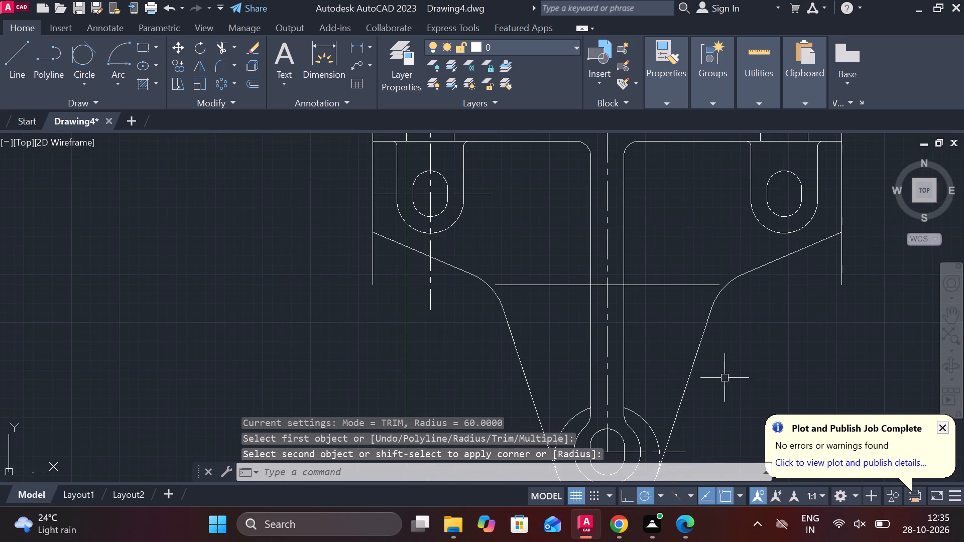
pyautogui.moveTo(407, 332); pyautogui.dragTo(433, 354, button='middle')
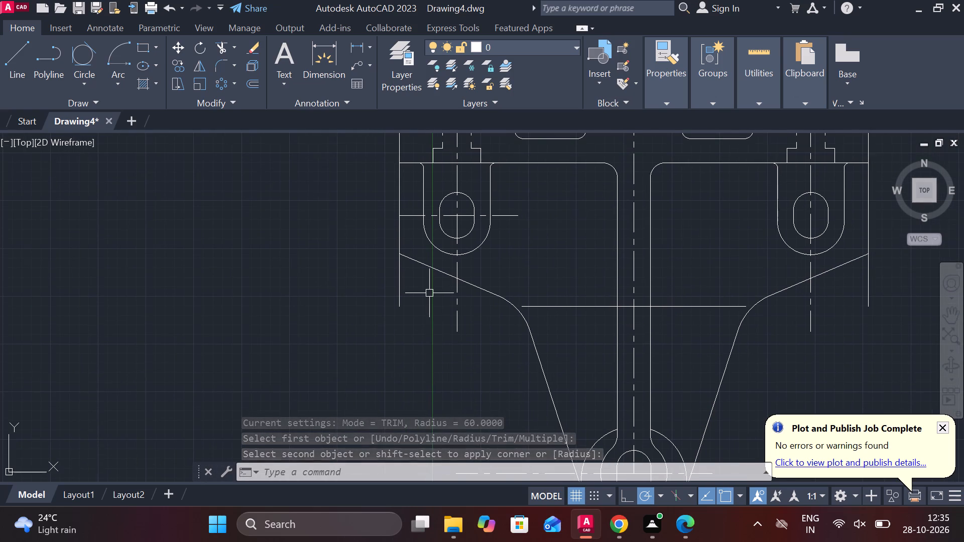
pyautogui.write('F R 40')
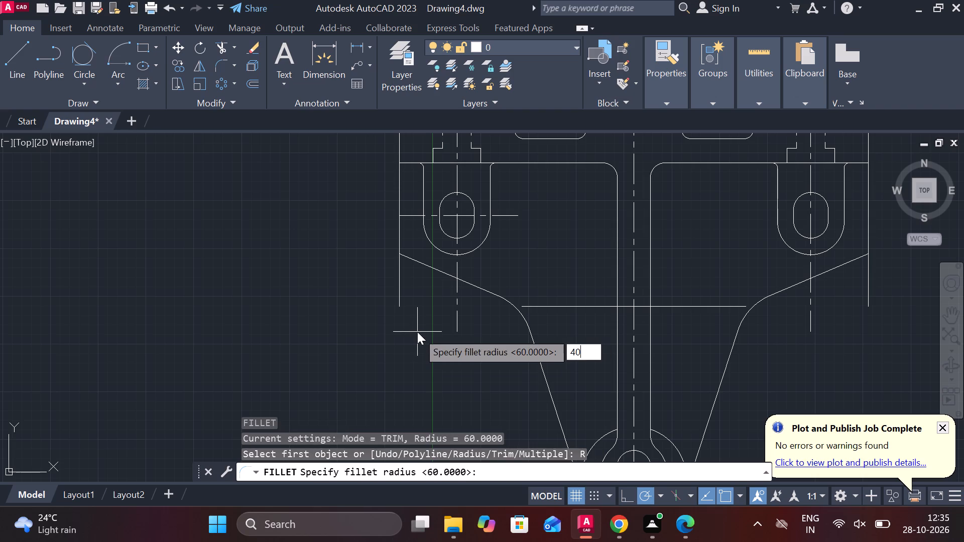
pyautogui.press('Return')
pyautogui.scroll(2, 417, 222)
pyautogui.click(369, 262)
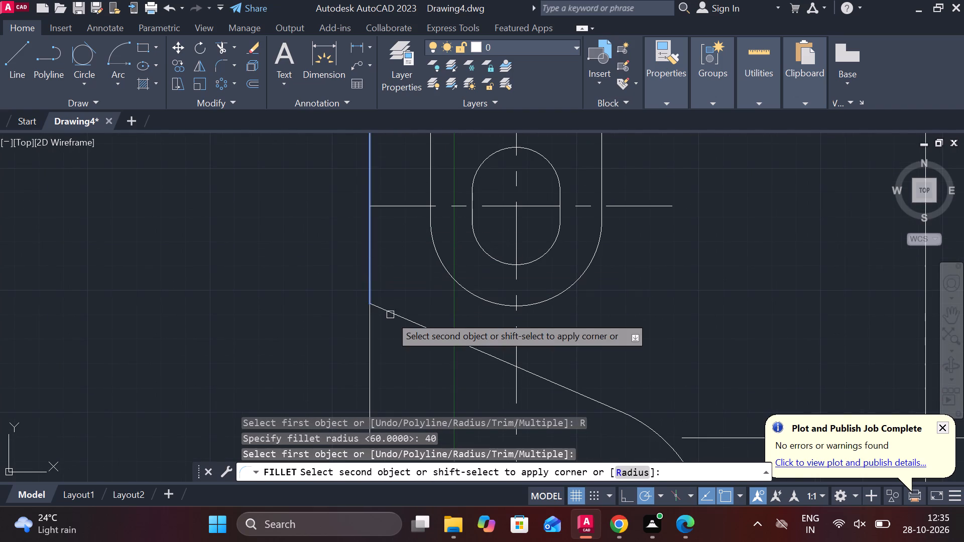
pyautogui.click(402, 320)
pyautogui.scroll(-2, 396, 343)
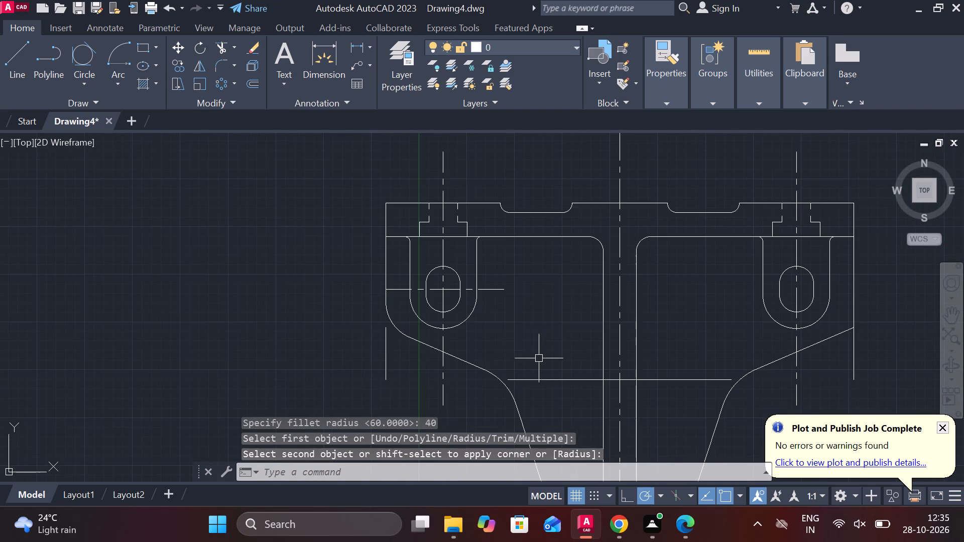
pyautogui.press('space')
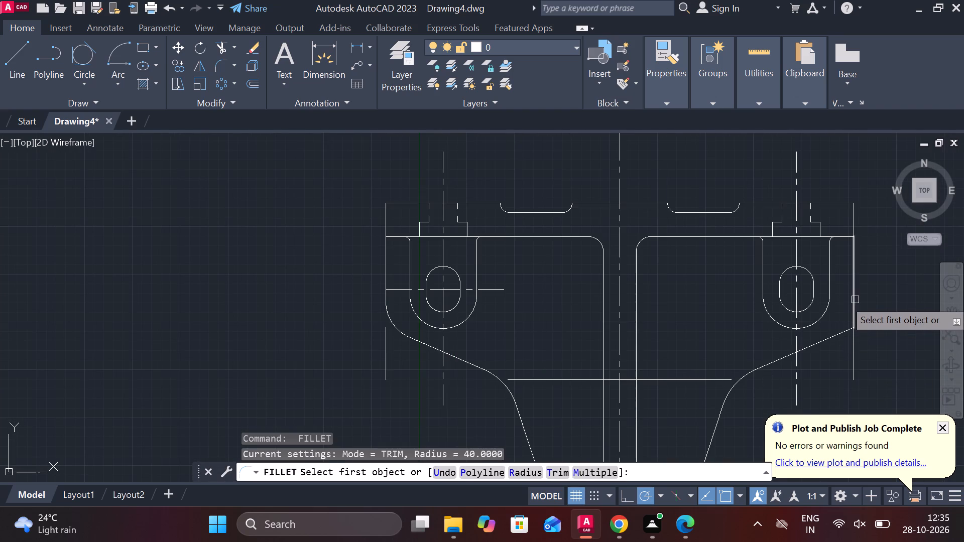
pyautogui.click(855, 298)
pyautogui.click(841, 333)
# Extend the detached lower vertical segments on both outer sides upward to meet the radius 40 fillets.
pyautogui.moveTo(822, 366); pyautogui.dragTo(797, 346, button='middle')
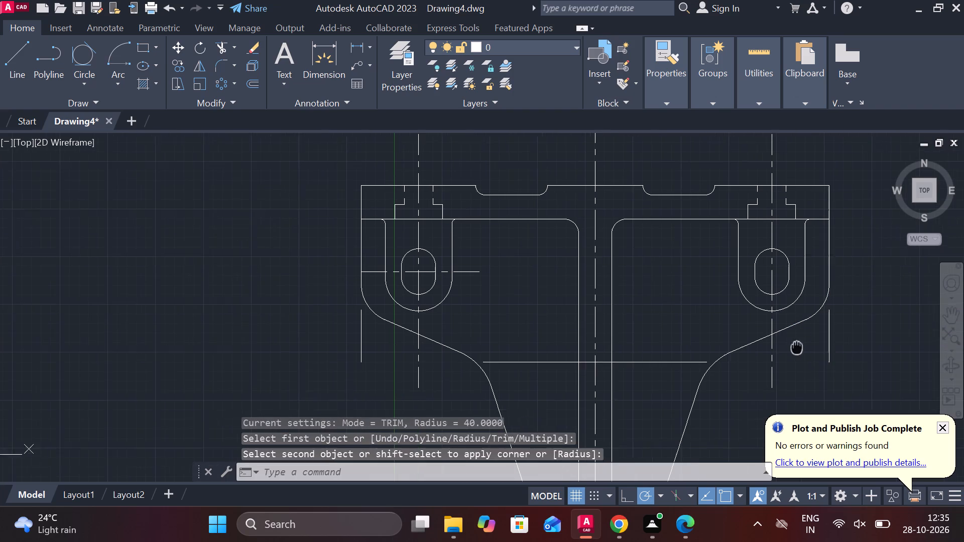
pyautogui.moveTo(376, 354); pyautogui.dragTo(395, 359, button='middle')
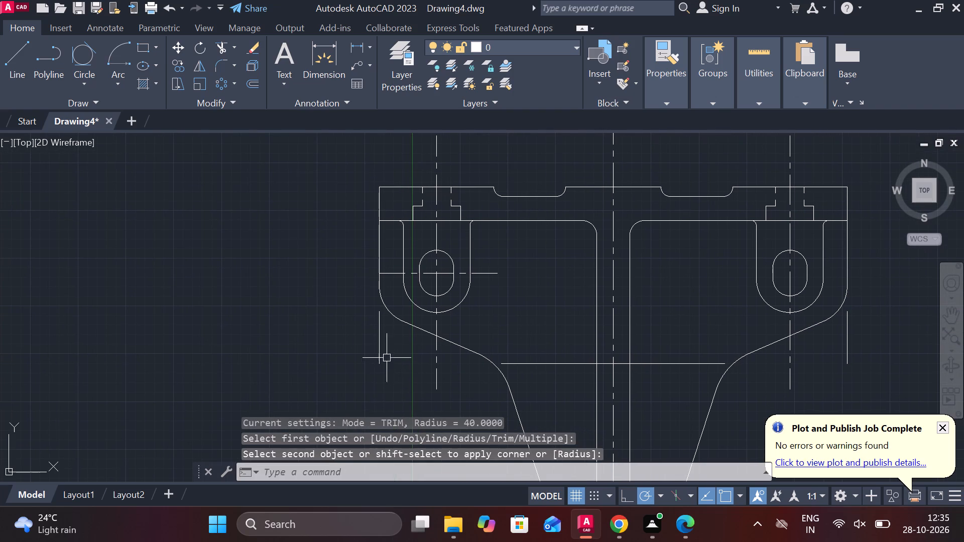
pyautogui.press('Escape')
pyautogui.write('EX')
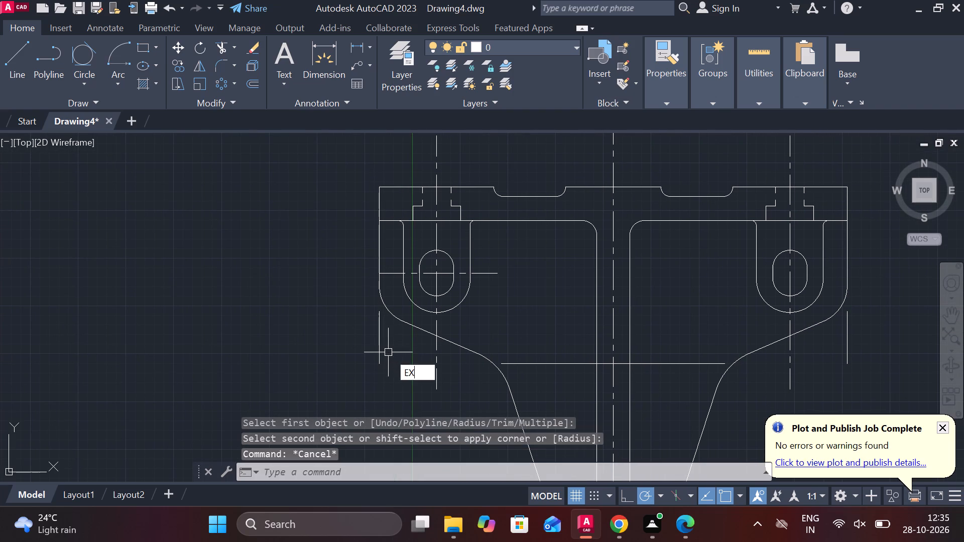
pyautogui.press('space')
pyautogui.click(382, 327)
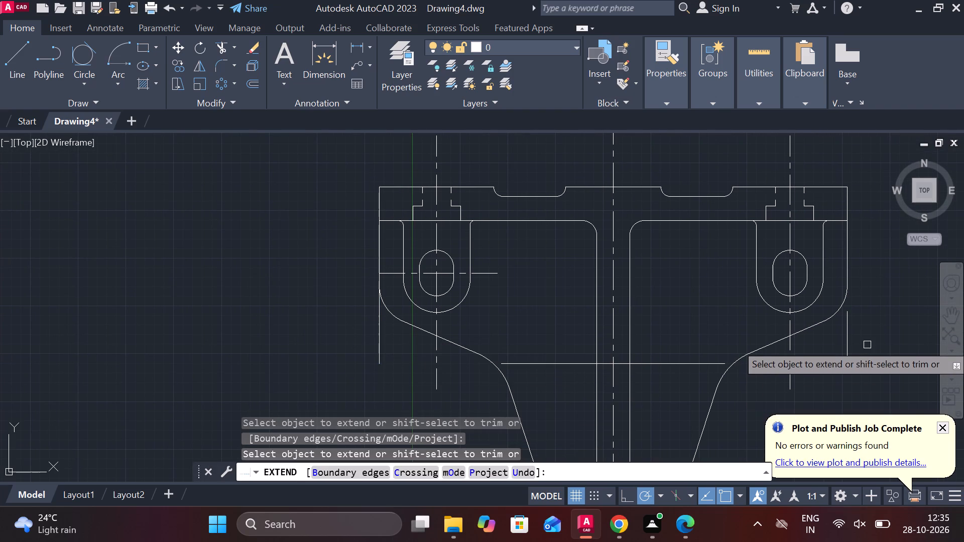
pyautogui.click(851, 319)
pyautogui.moveTo(854, 324); pyautogui.dragTo(767, 299, button='middle')
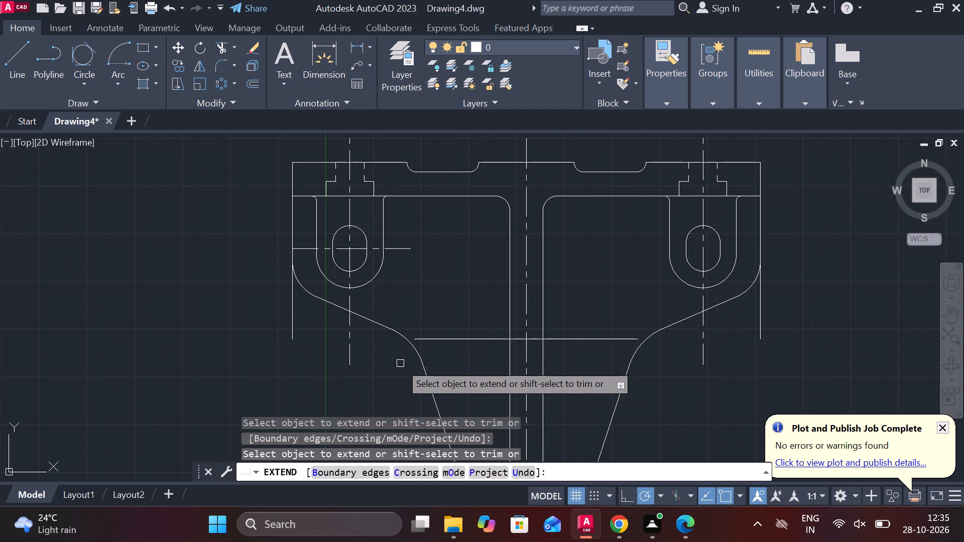
pyautogui.press('Escape')
# Lengthen the left tangent line upward by about 46 and the 234 line's left end outward by about 35, past the radius 60 fillet.
pyautogui.click(432, 380)
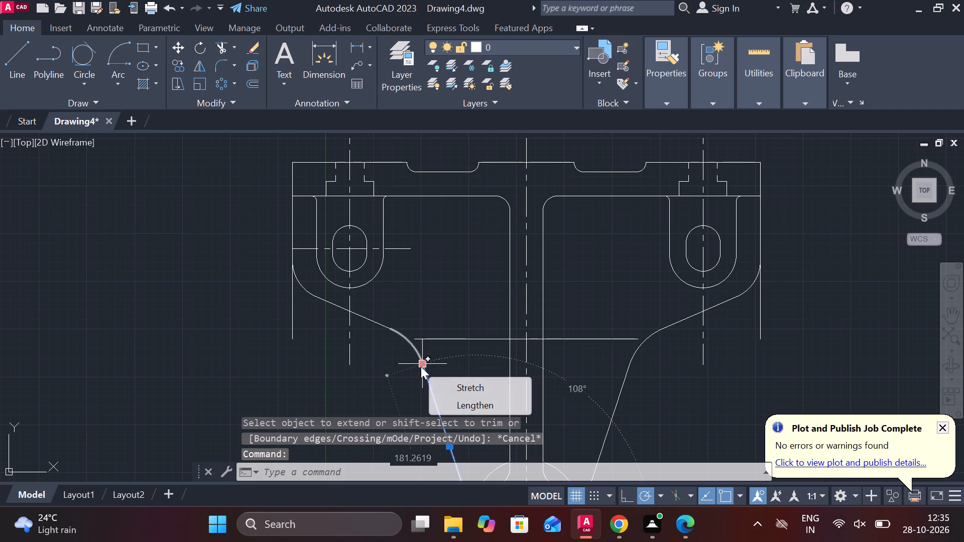
pyautogui.click(466, 402)
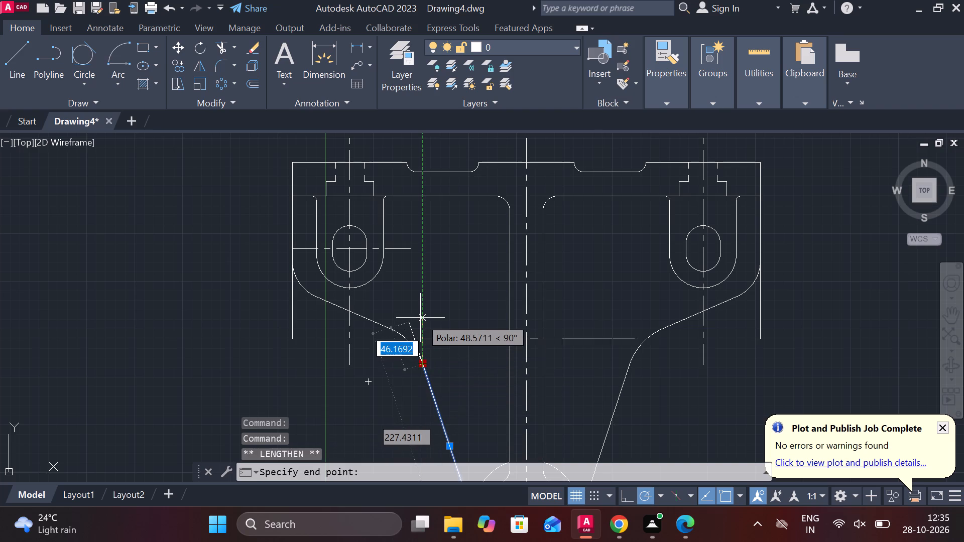
pyautogui.click(420, 318)
pyautogui.press('Escape')
pyautogui.click(431, 338)
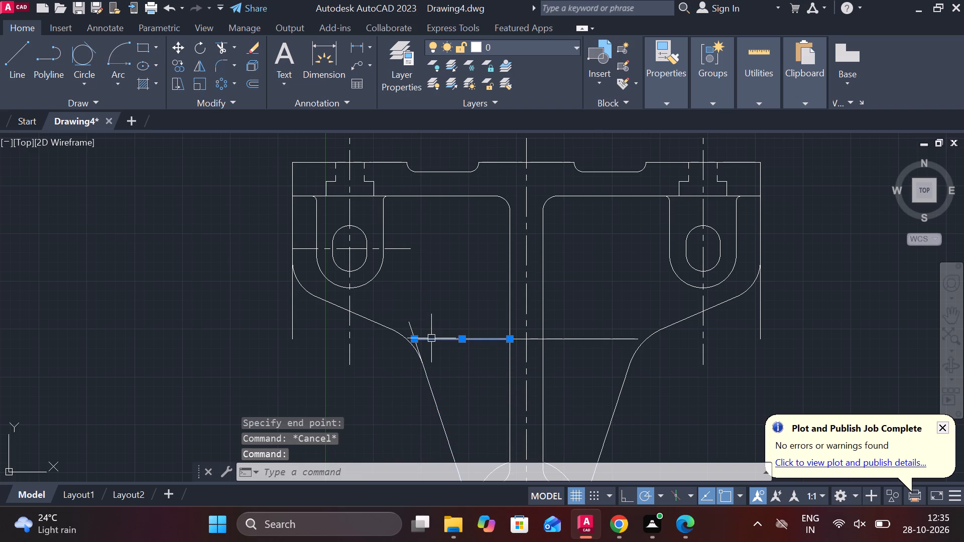
pyautogui.click(475, 376)
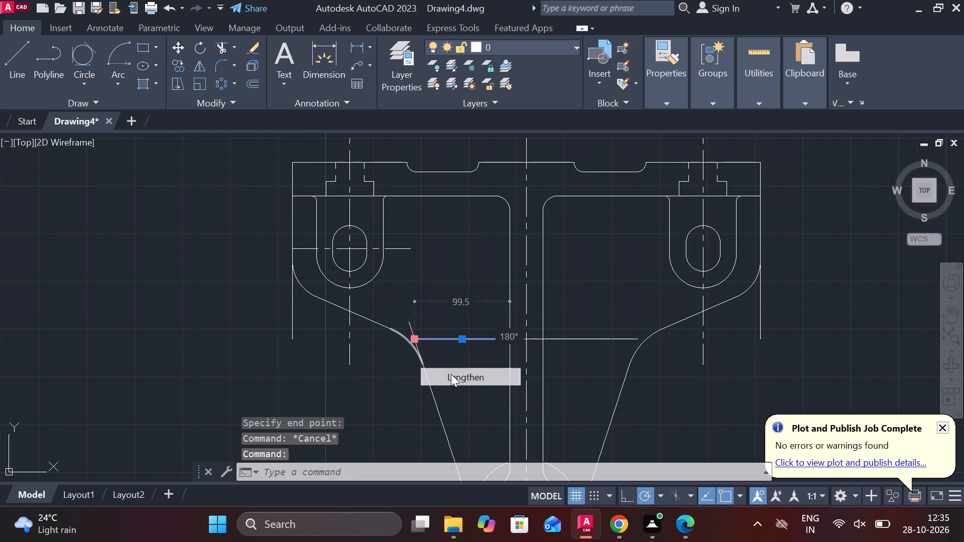
pyautogui.click(386, 366)
pyautogui.press('Escape')
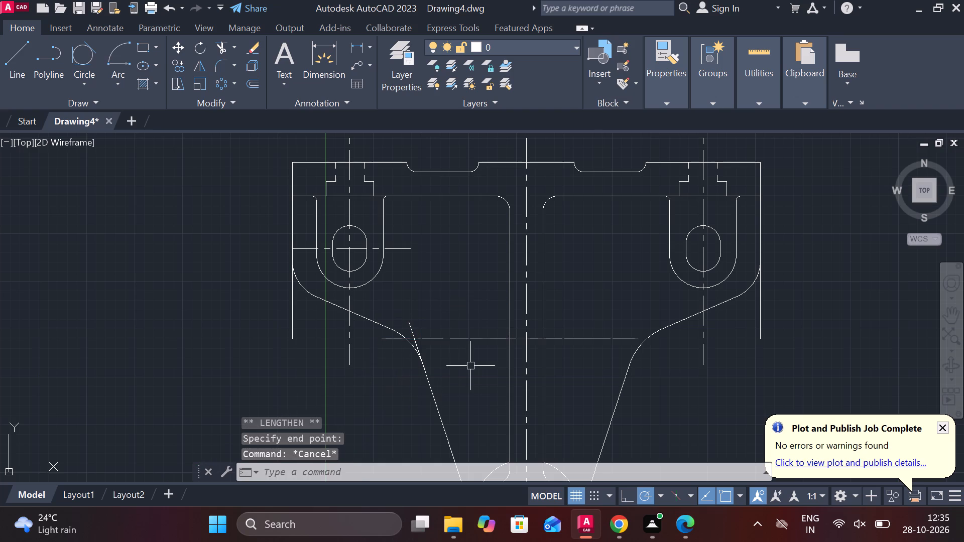
# Lengthen the right tangent line upward and the right sloped line inward by about 41 so they cross at the 234 line's end.
pyautogui.click(625, 378)
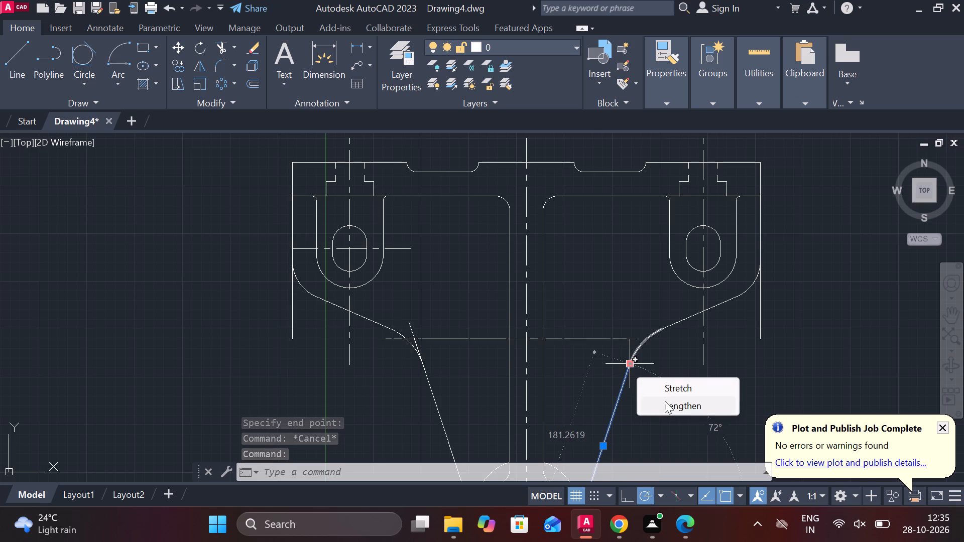
pyautogui.click(665, 401)
pyautogui.click(649, 320)
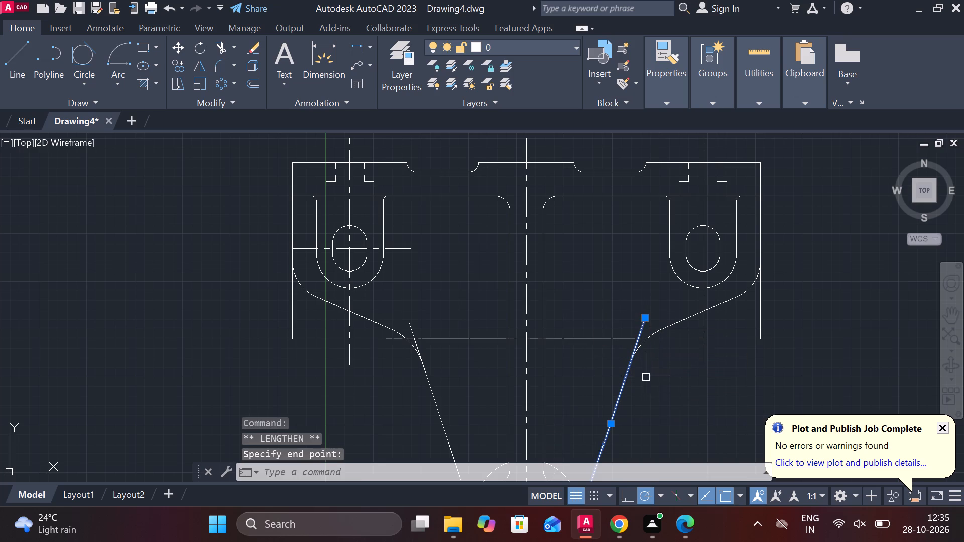
pyautogui.press('Escape')
pyautogui.scroll(2, 631, 354)
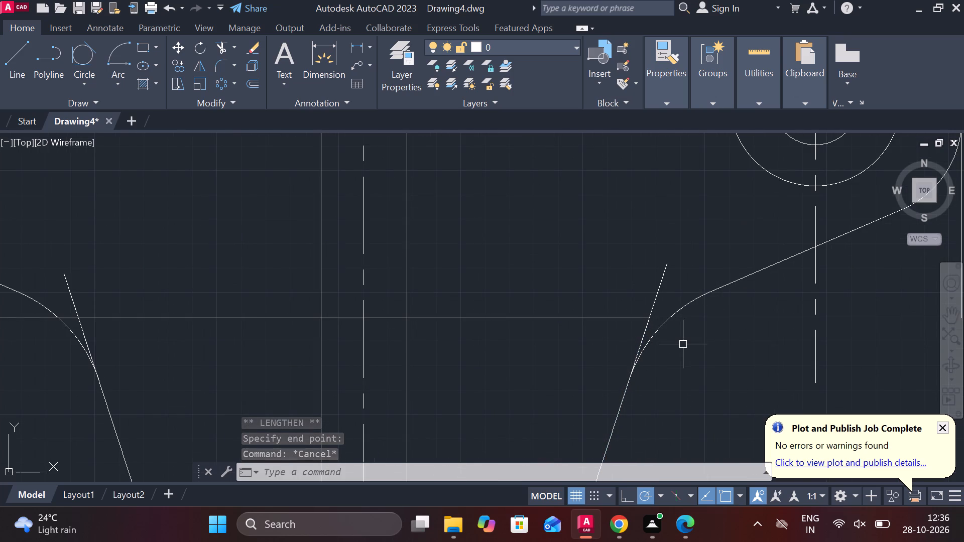
pyautogui.click(732, 282)
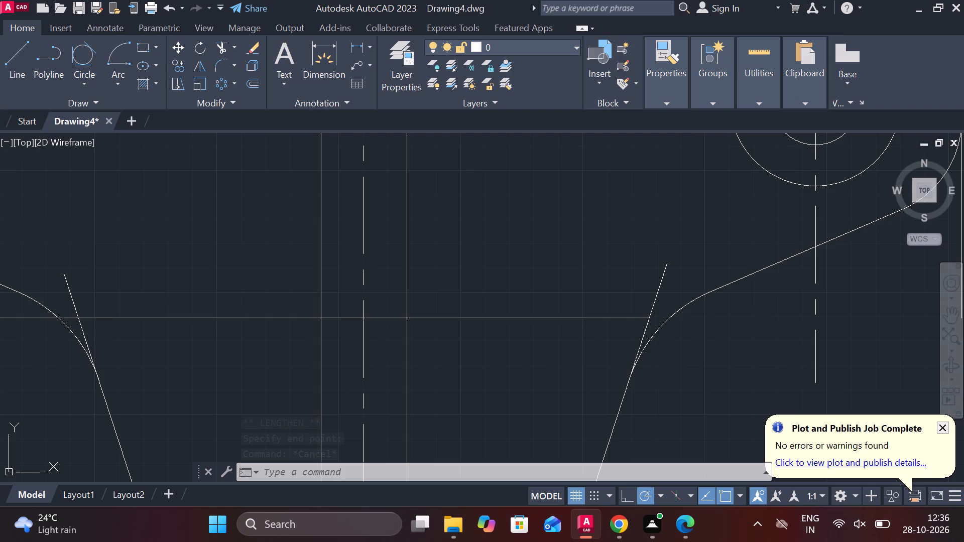
pyautogui.click(727, 332)
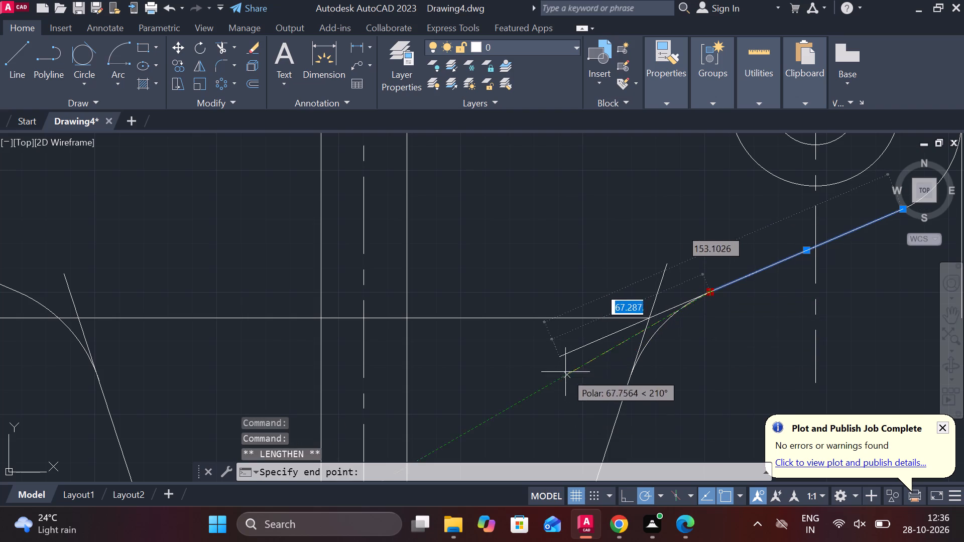
pyautogui.click(621, 339)
# Lengthen the left sloped line inward by about 73, past the left tangent line.
pyautogui.scroll(-1, 674, 364)
pyautogui.scroll(1, 357, 370)
pyautogui.moveTo(371, 374); pyautogui.dragTo(440, 381, button='middle')
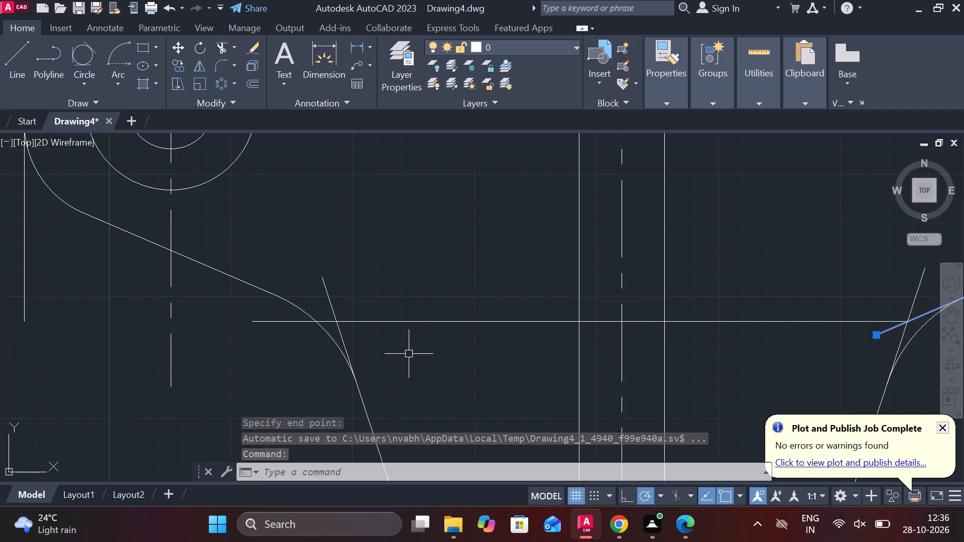
pyautogui.scroll(-1, 409, 354)
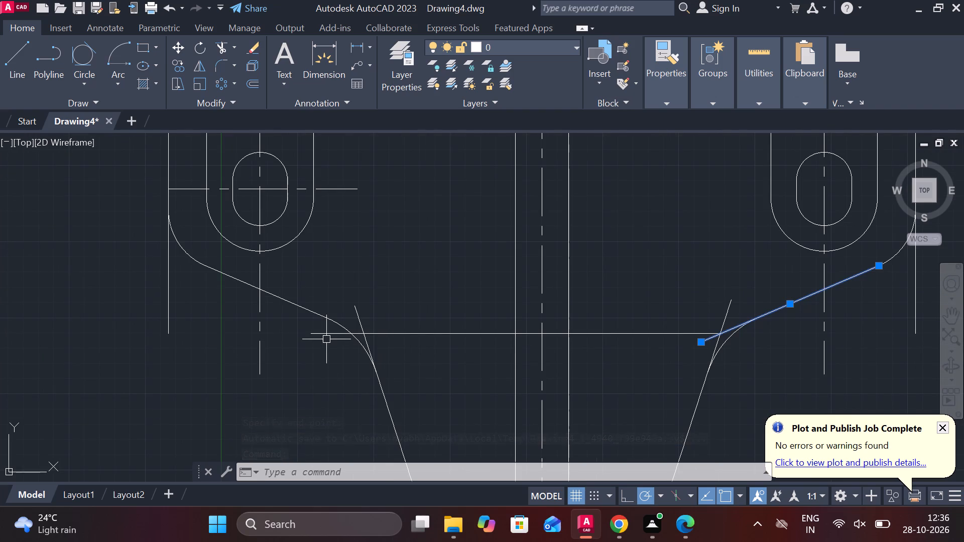
pyautogui.click(326, 334)
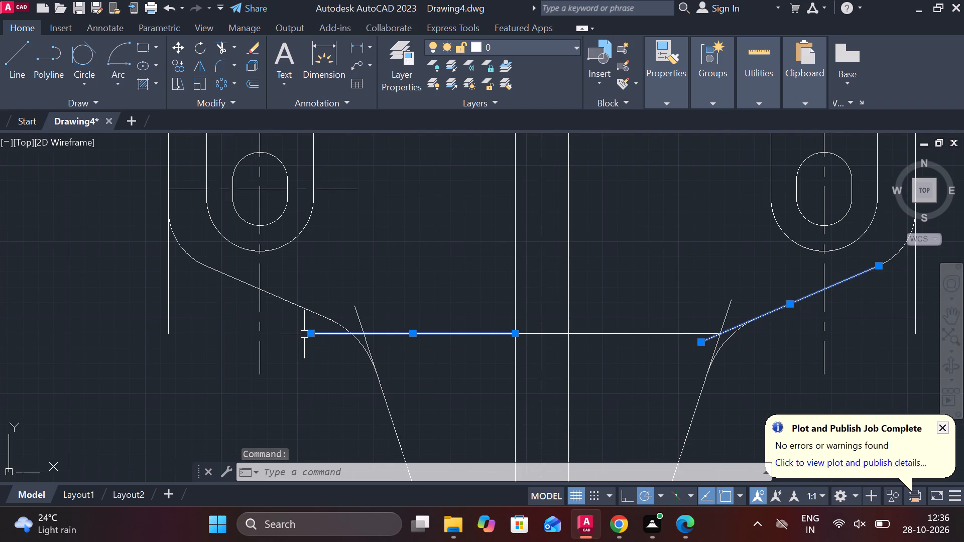
pyautogui.press('Escape')
pyautogui.click(307, 311)
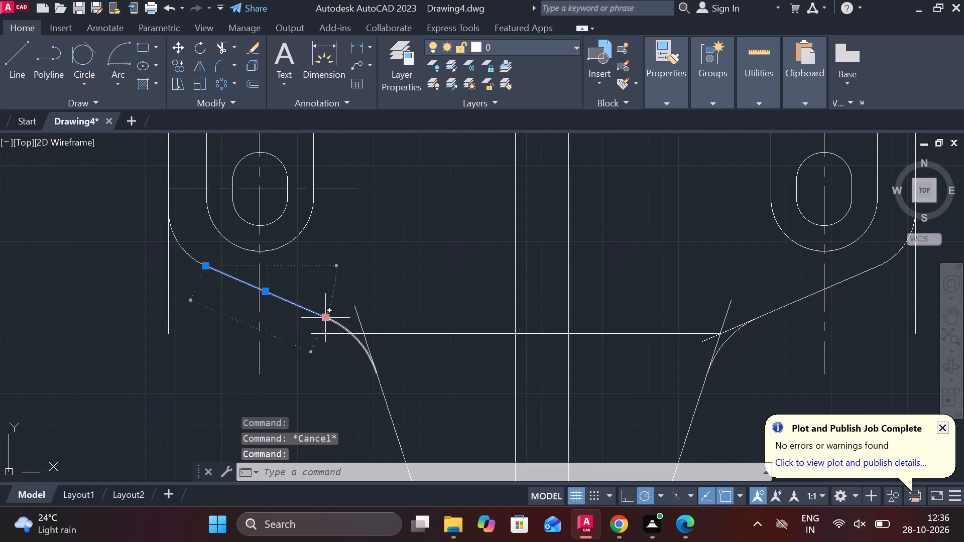
pyautogui.click(375, 355)
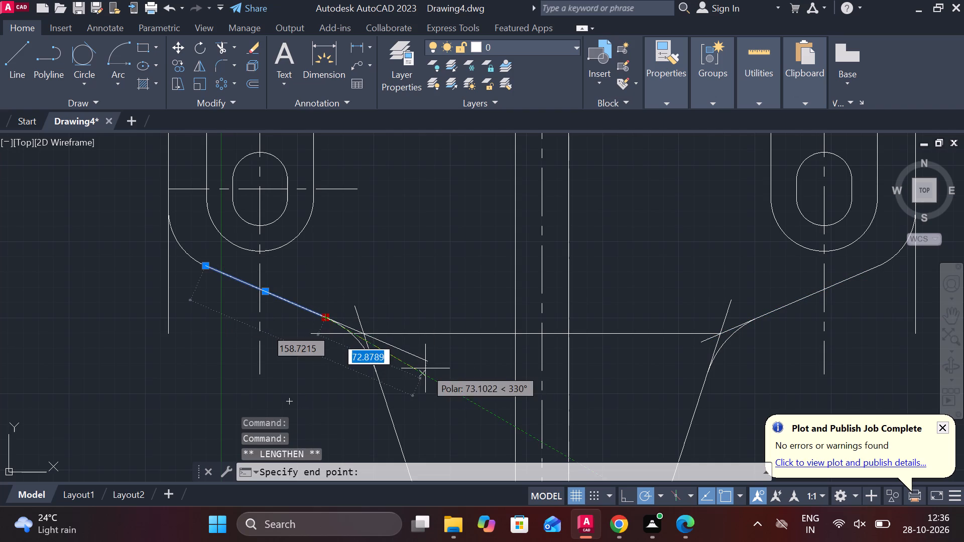
pyautogui.click(425, 368)
pyautogui.press('Escape')
# Trim the overhanging horizontal, sloped and tangent line ends to sharp corners at both ends of the 234 line.
pyautogui.write('TR')
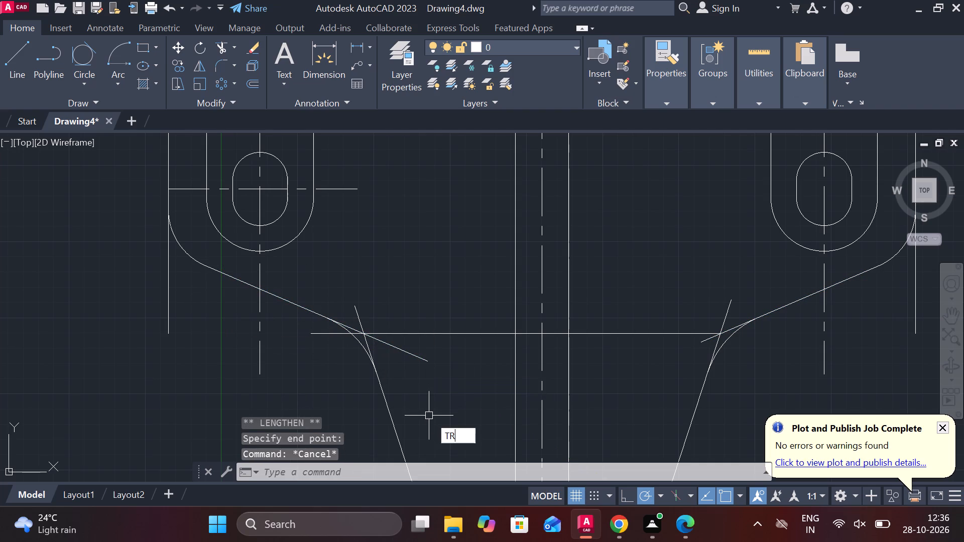
pyautogui.press('space')
pyautogui.click(322, 334)
pyautogui.scroll(2, 328, 336)
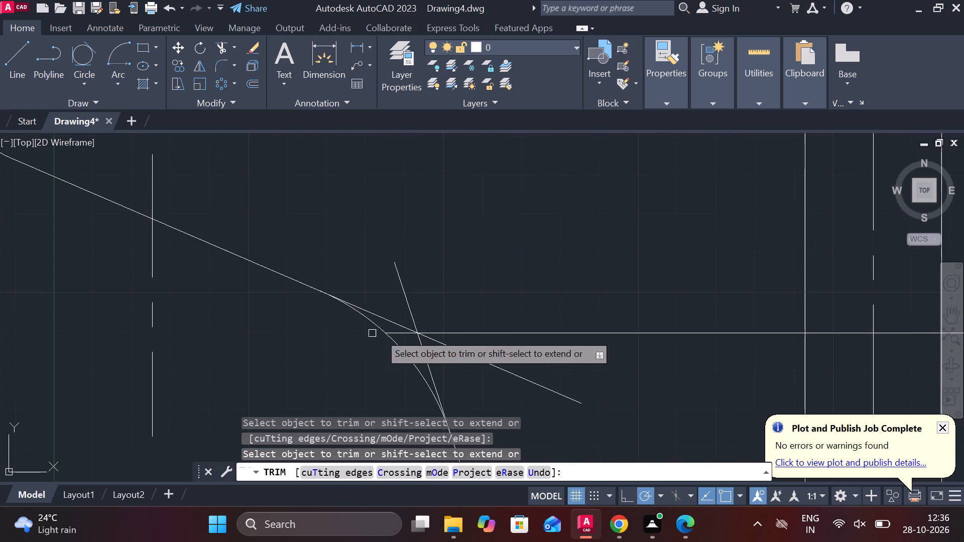
pyautogui.click(401, 333)
pyautogui.scroll(-1, 443, 343)
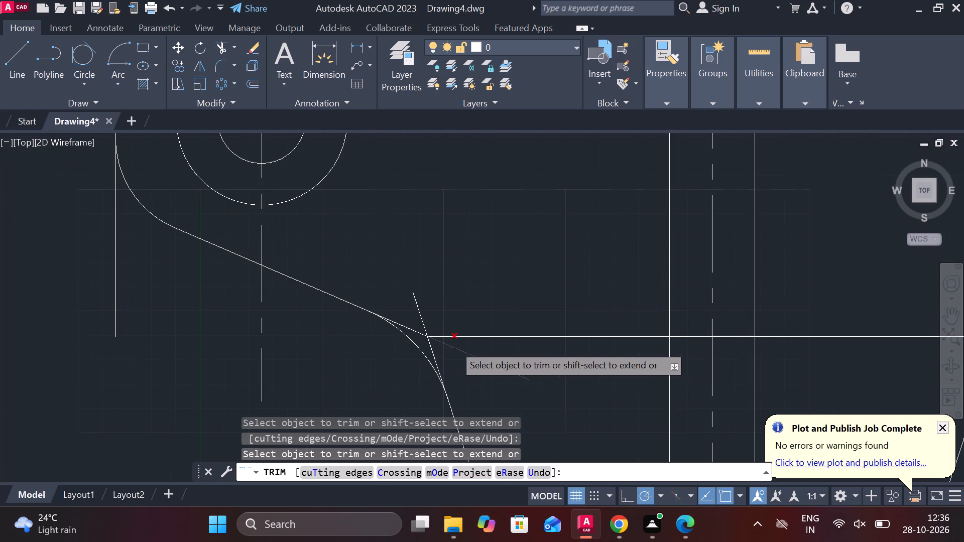
pyautogui.scroll(-2, 519, 375)
pyautogui.moveTo(732, 370); pyautogui.dragTo(721, 370, button='middle')
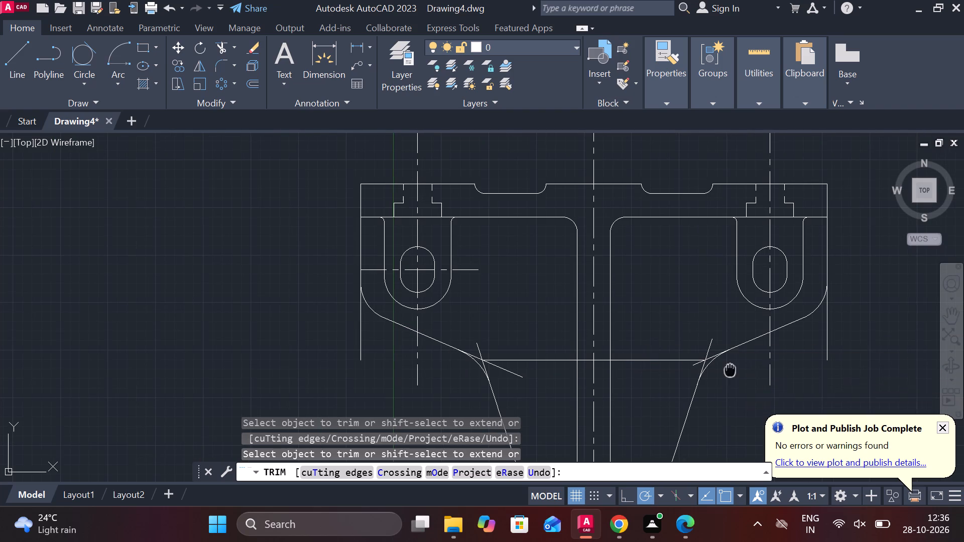
pyautogui.moveTo(721, 370); pyautogui.dragTo(675, 325, button='middle')
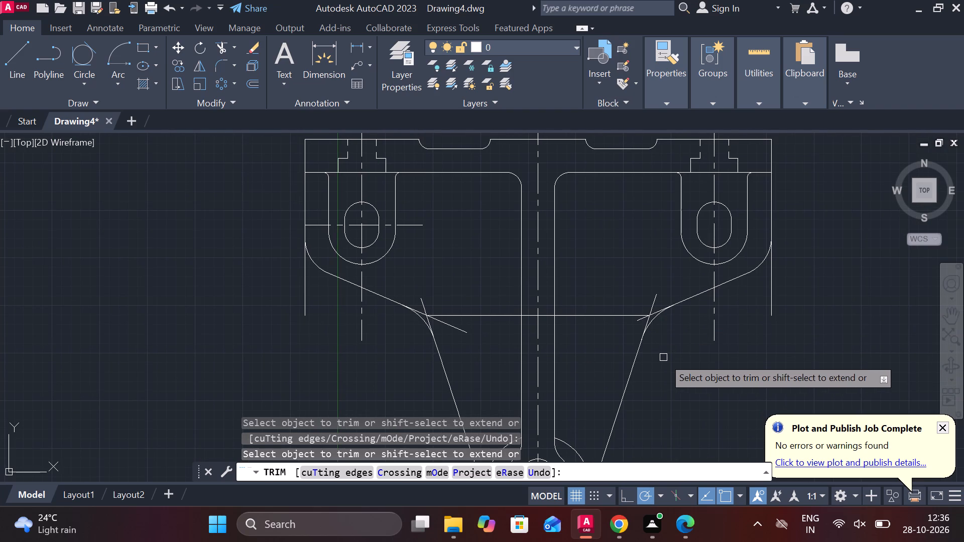
pyautogui.click(444, 327)
pyautogui.click(424, 298)
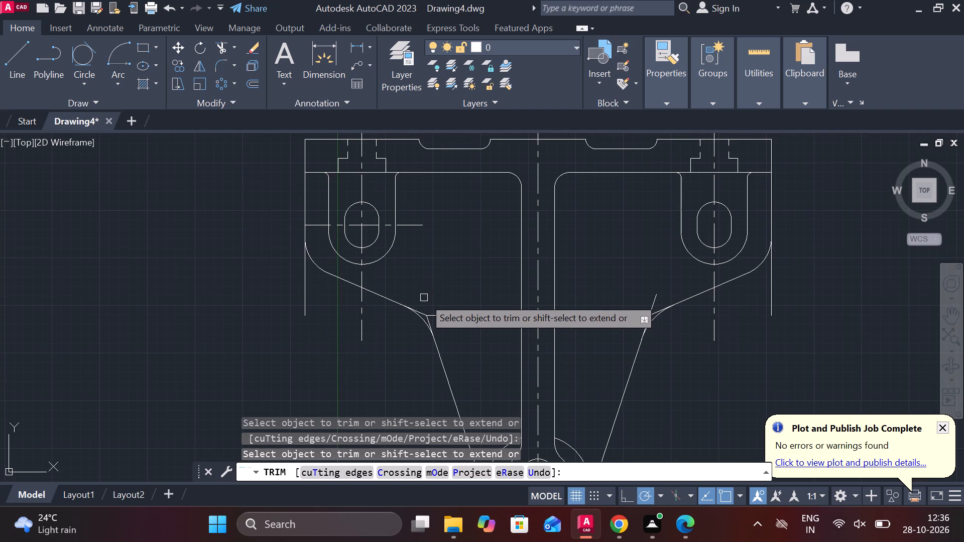
pyautogui.click(655, 294)
pyautogui.click(638, 322)
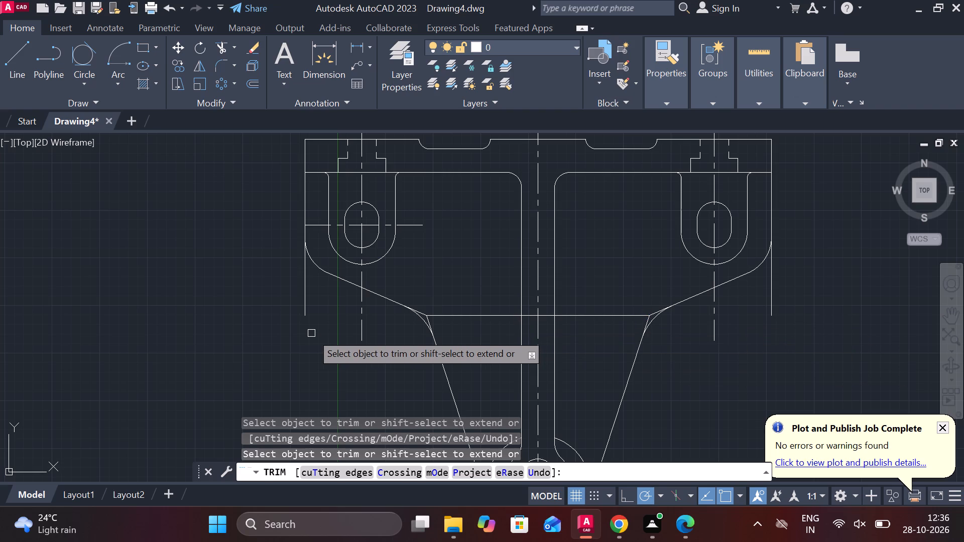
# Lengthen the left sloped line's outer end by about 45, past the left vertical side line.
pyautogui.scroll(1, 283, 273)
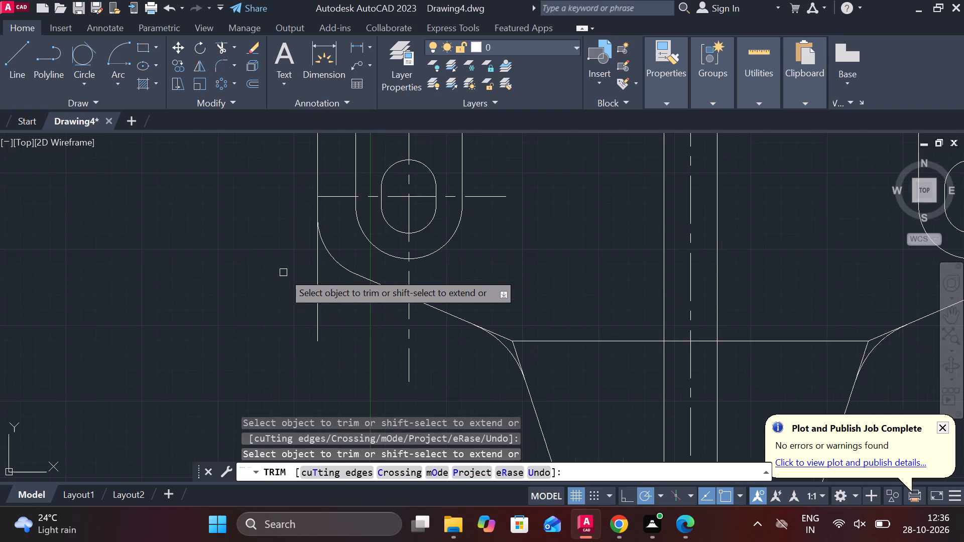
pyautogui.moveTo(284, 273); pyautogui.dragTo(316, 299, button='middle')
pyautogui.press('Escape')
pyautogui.click(393, 306)
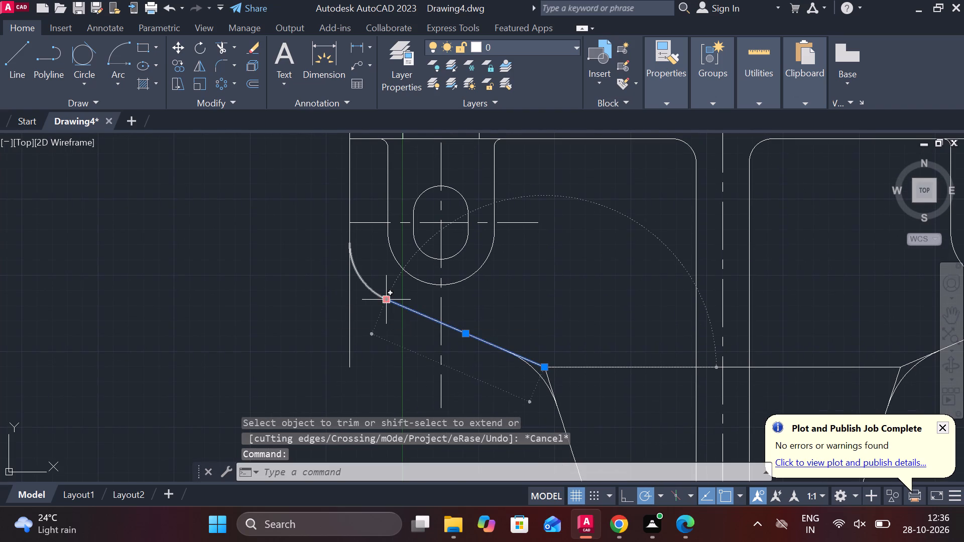
pyautogui.click(426, 335)
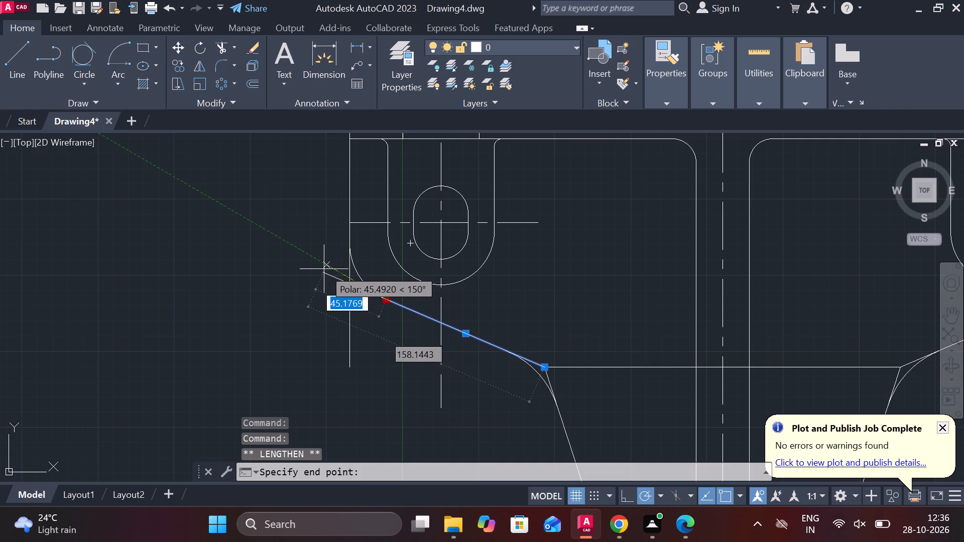
pyautogui.click(324, 269)
pyautogui.press('Escape')
# Trim the left vertical line below the sloped line and the sloped line's overhang outside it to form a sharp corner.
pyautogui.write('TR')
pyautogui.press('space')
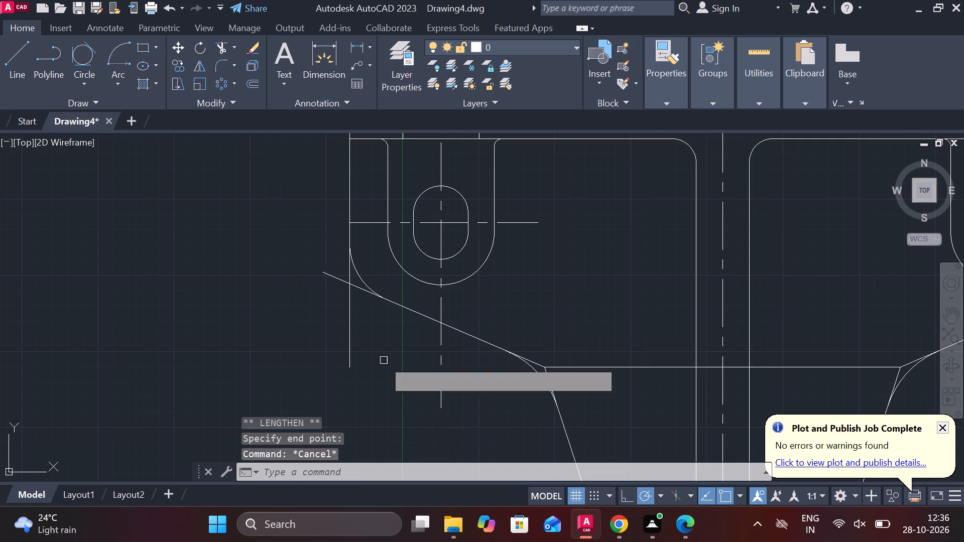
pyautogui.click(351, 310)
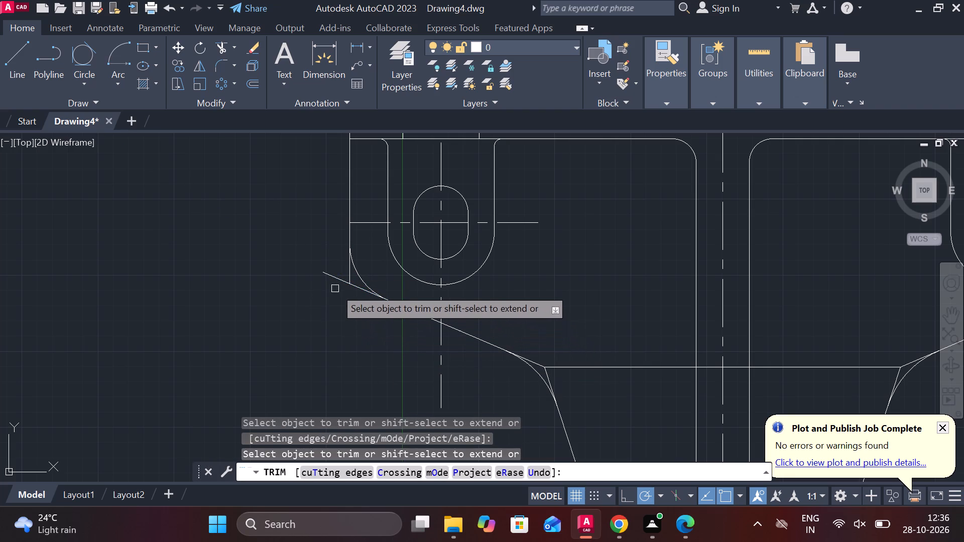
pyautogui.moveTo(333, 269); pyautogui.dragTo(327, 289)
pyautogui.click(324, 299)
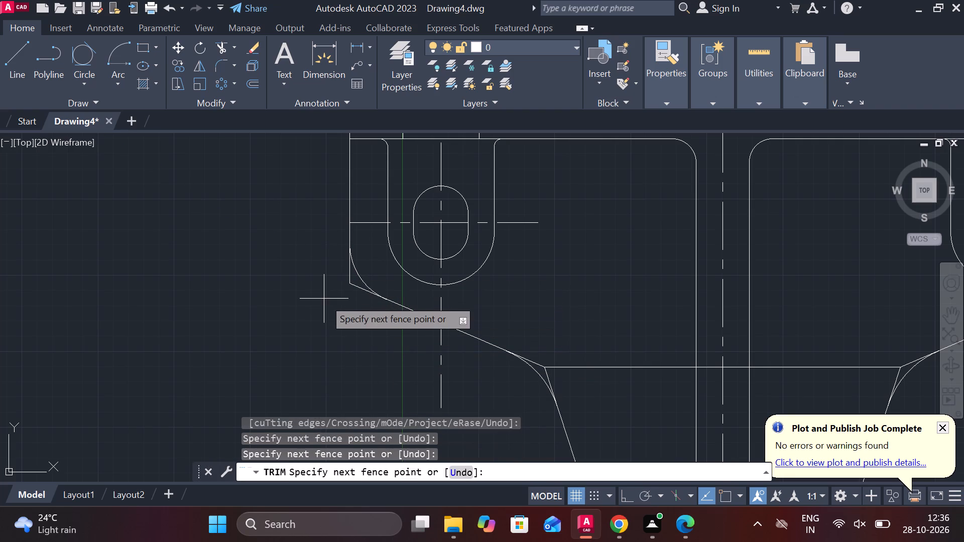
pyautogui.press('Escape')
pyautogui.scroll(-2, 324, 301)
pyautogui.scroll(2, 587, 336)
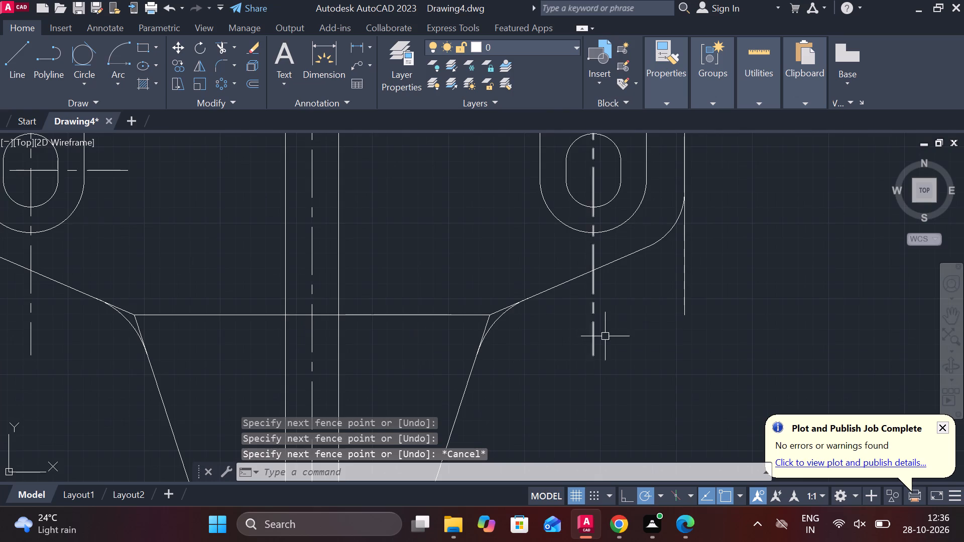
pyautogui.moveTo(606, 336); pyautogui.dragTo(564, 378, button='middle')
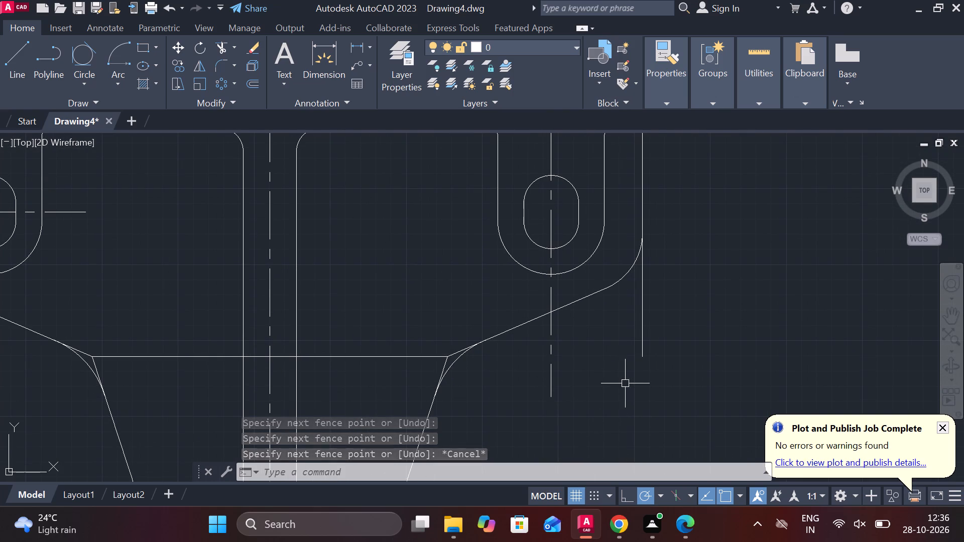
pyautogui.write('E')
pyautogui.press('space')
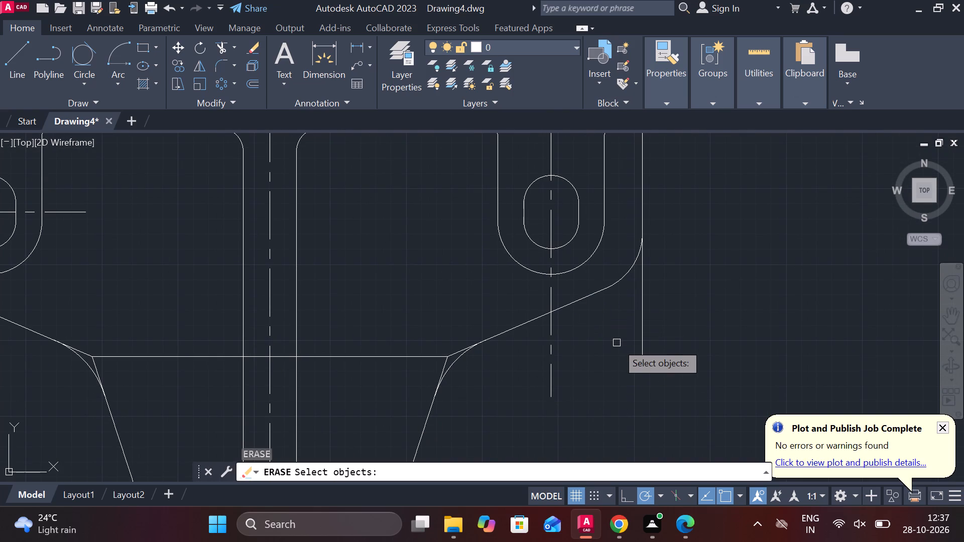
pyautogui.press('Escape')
# Lengthen the right sloped line's outer end along its own direction, past the right vertical side line.
pyautogui.click(581, 304)
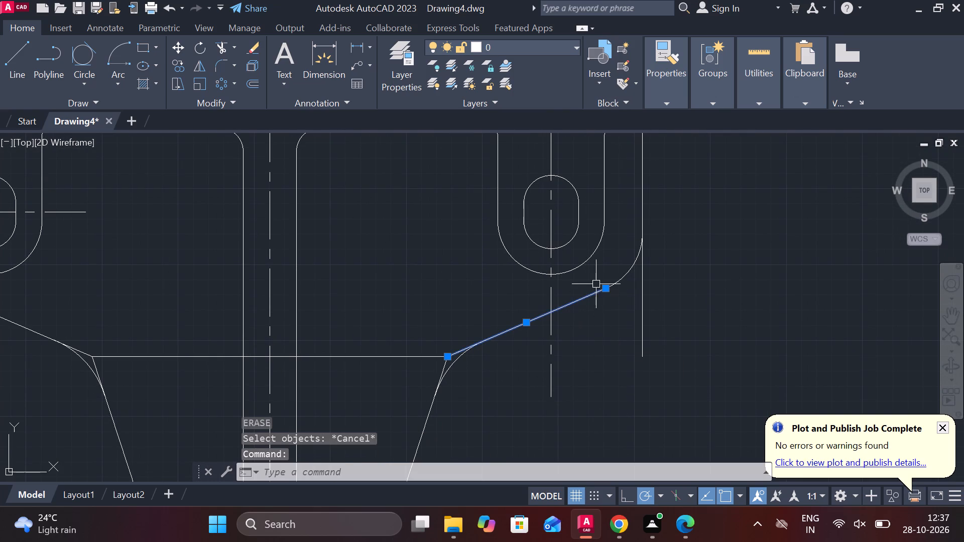
pyautogui.click(644, 333)
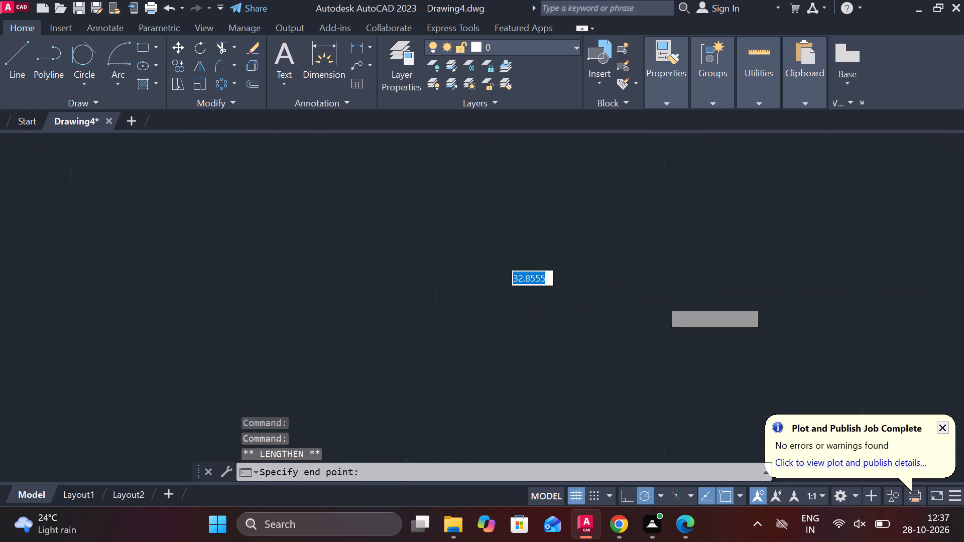
pyautogui.click(678, 275)
pyautogui.press('Escape')
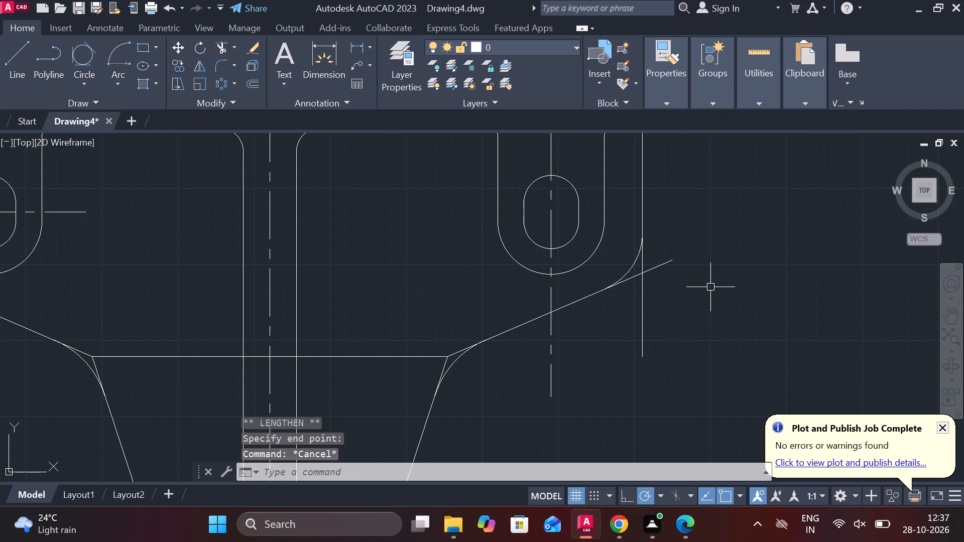
# Trim the right vertical line below the sloped line and the sloped line's overhang outside it to form a sharp corner.
pyautogui.write('TR')
pyautogui.press('space')
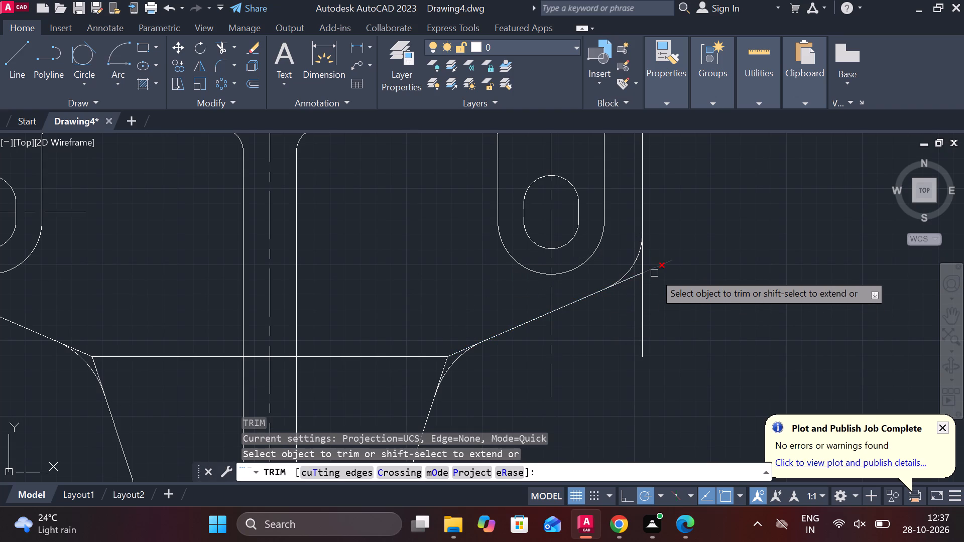
pyautogui.click(654, 273)
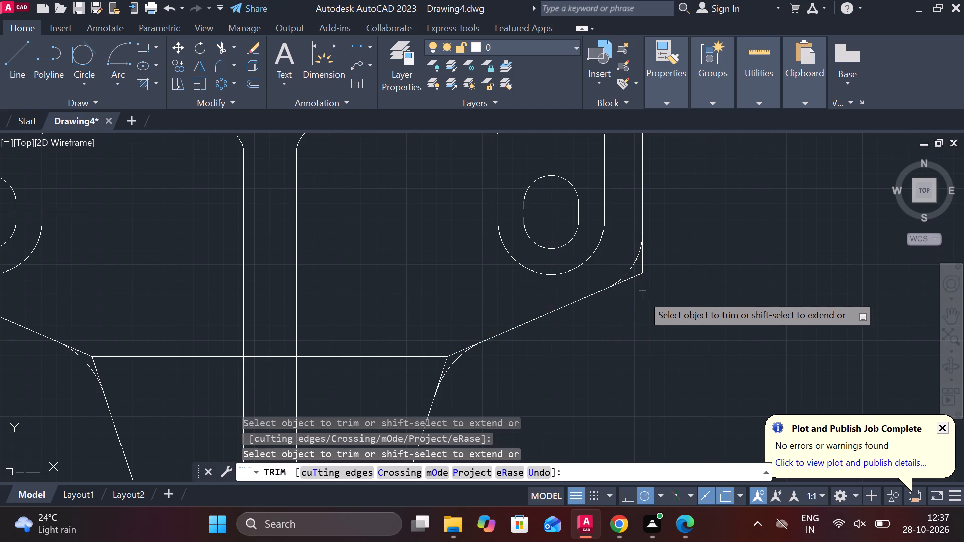
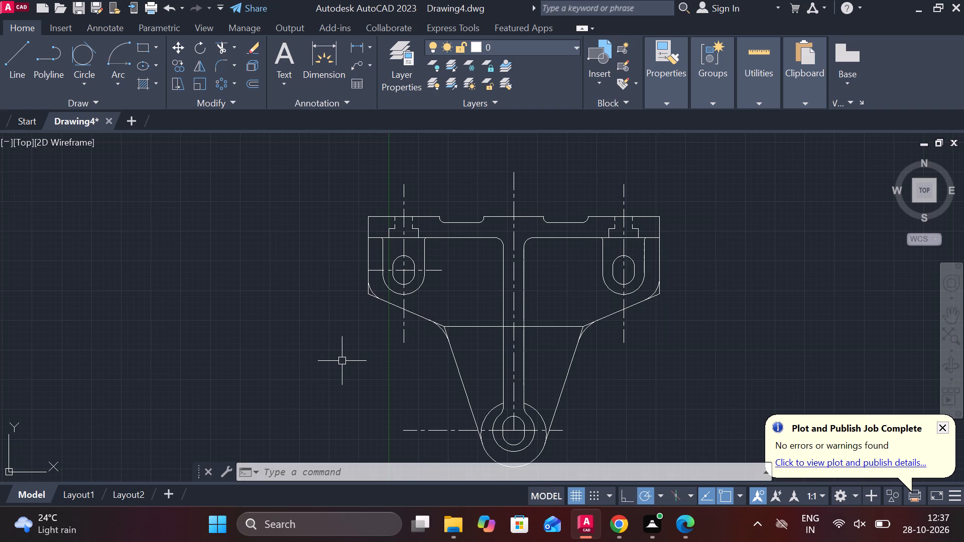
# Start a side view beside the bracket: a 360 line leftward, level with the bar's top edge, and a 35 line down from its left end.
pyautogui.moveTo(279, 343); pyautogui.dragTo(346, 326, button='middle')
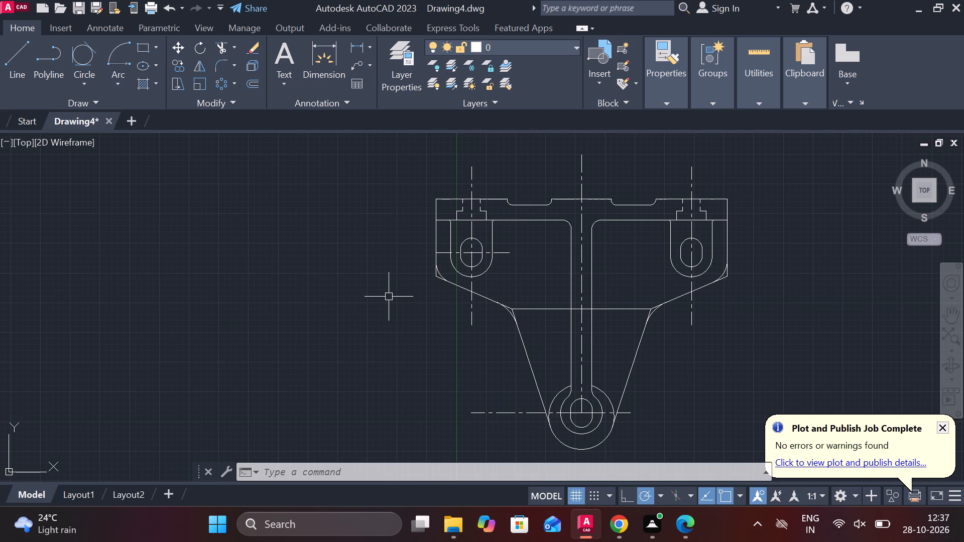
pyautogui.press('l')
pyautogui.press('Return')
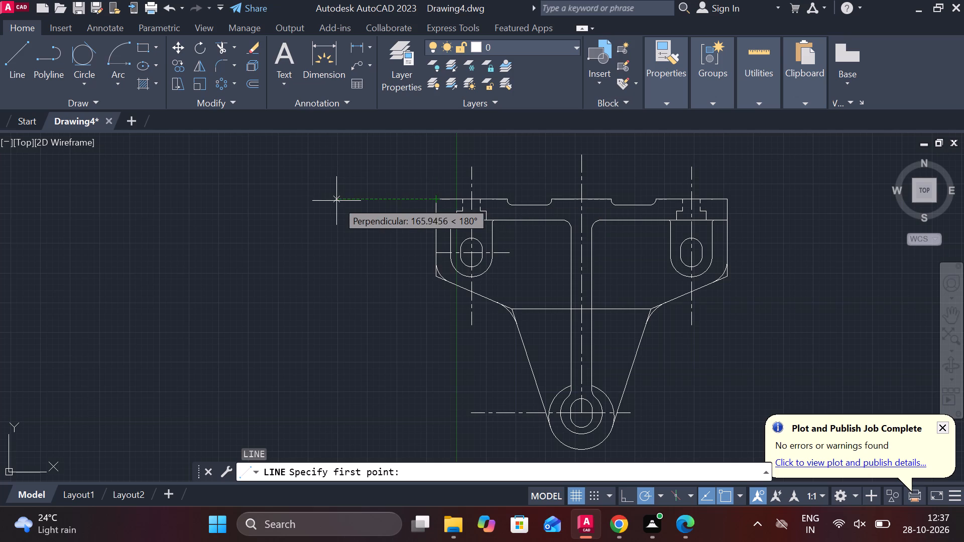
pyautogui.click(259, 201)
pyautogui.moveTo(267, 201); pyautogui.dragTo(532, 192, button='middle')
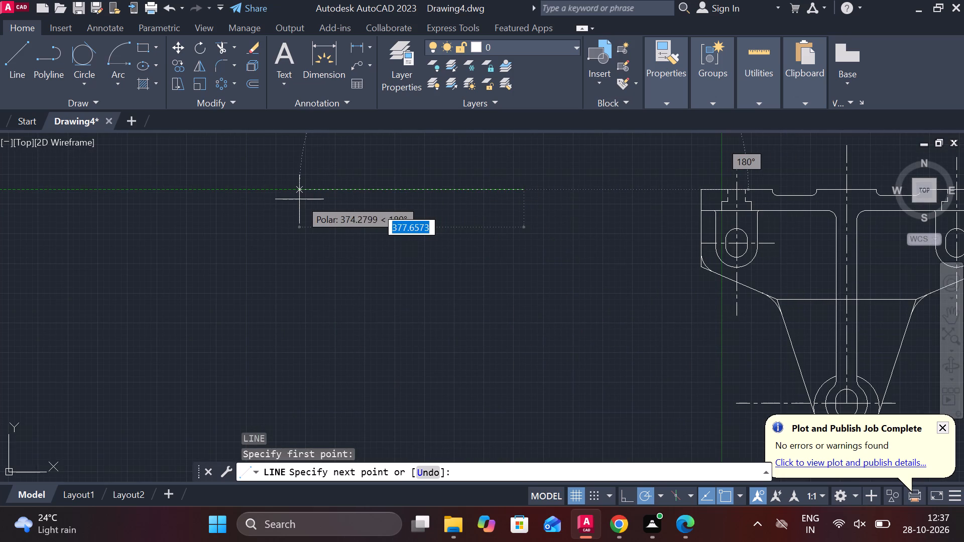
pyautogui.write('360')
pyautogui.press('Return')
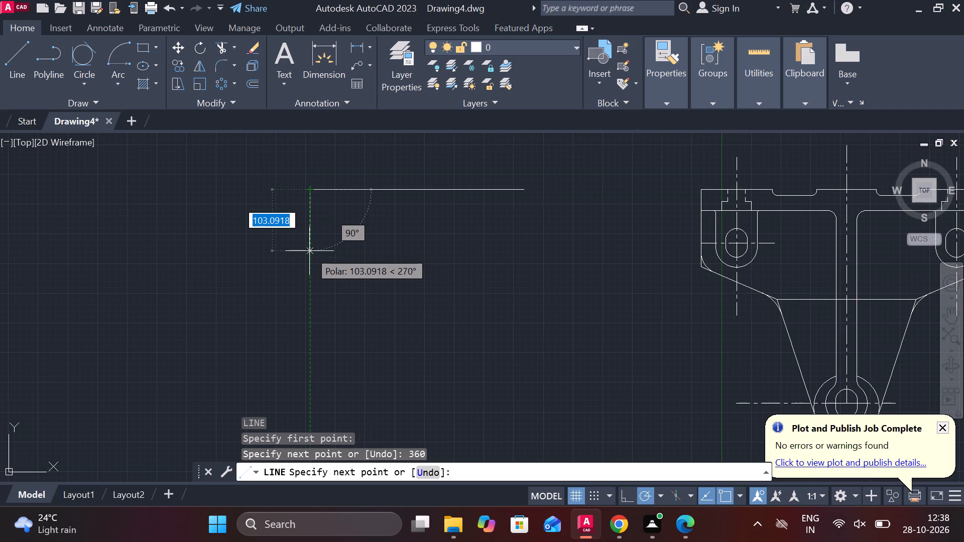
pyautogui.write('35')
pyautogui.press('space')
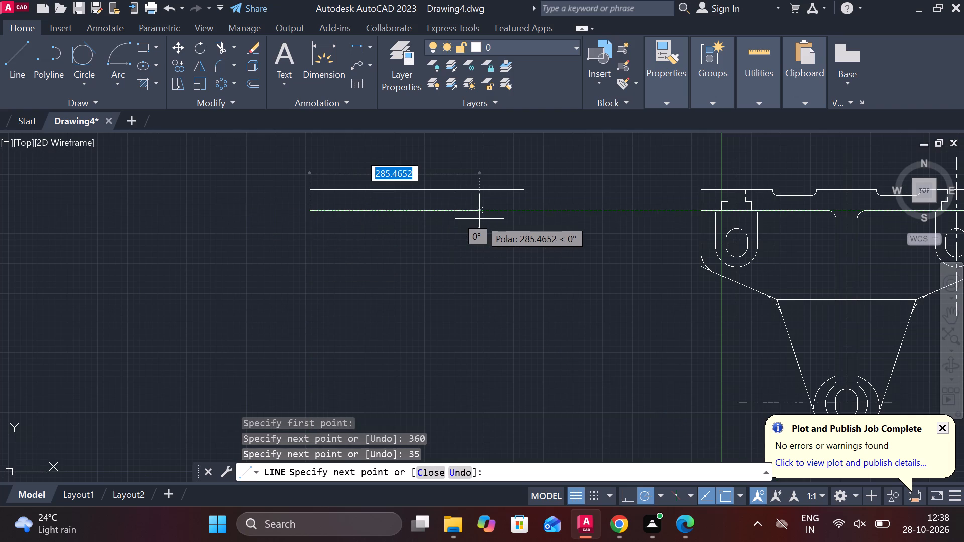
pyautogui.press('Escape')
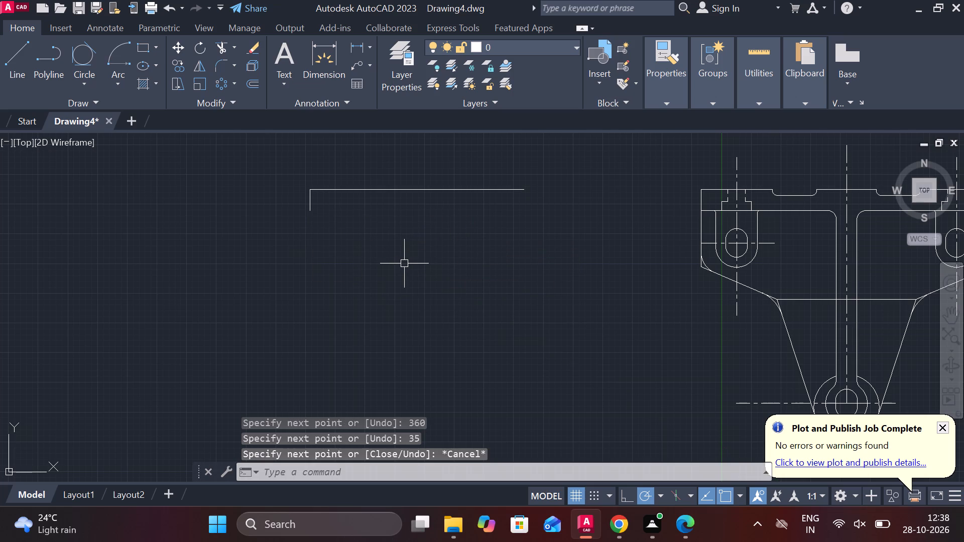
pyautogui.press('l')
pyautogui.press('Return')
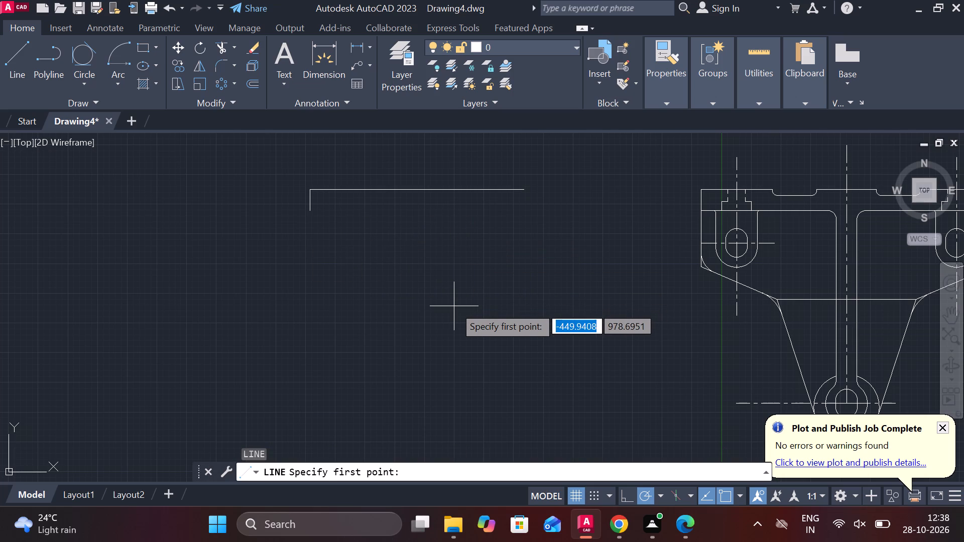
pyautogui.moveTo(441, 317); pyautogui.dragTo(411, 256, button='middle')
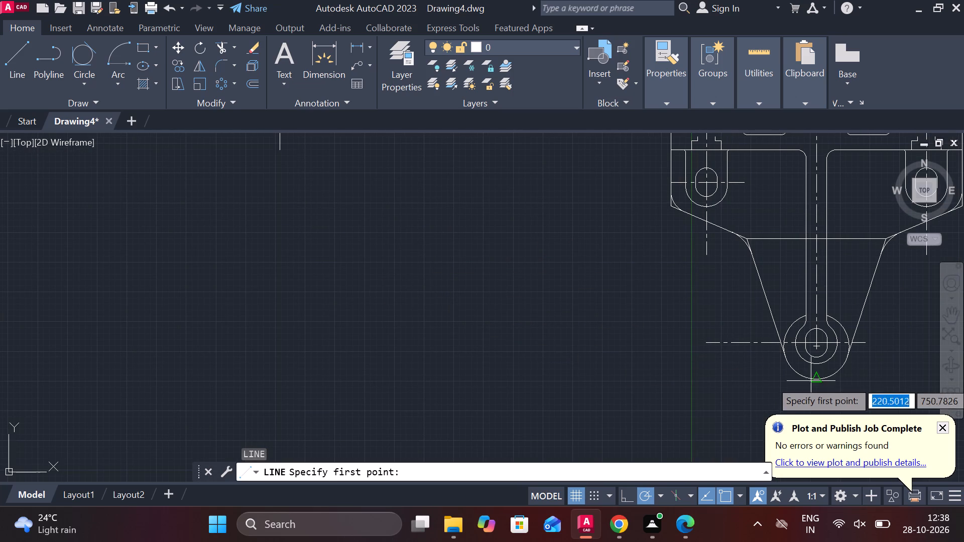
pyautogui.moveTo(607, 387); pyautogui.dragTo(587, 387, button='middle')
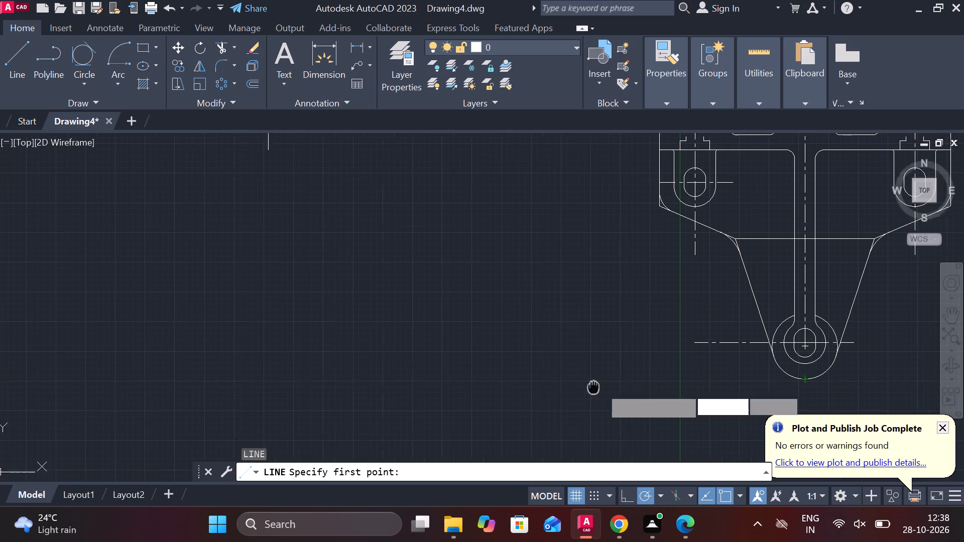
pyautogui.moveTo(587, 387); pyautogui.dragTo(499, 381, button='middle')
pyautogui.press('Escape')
# Trim the lower boss's outer circle between the two sloped web lines, leaving only its bottom arc.
pyautogui.write('TR')
pyautogui.press('space')
pyautogui.click(687, 314)
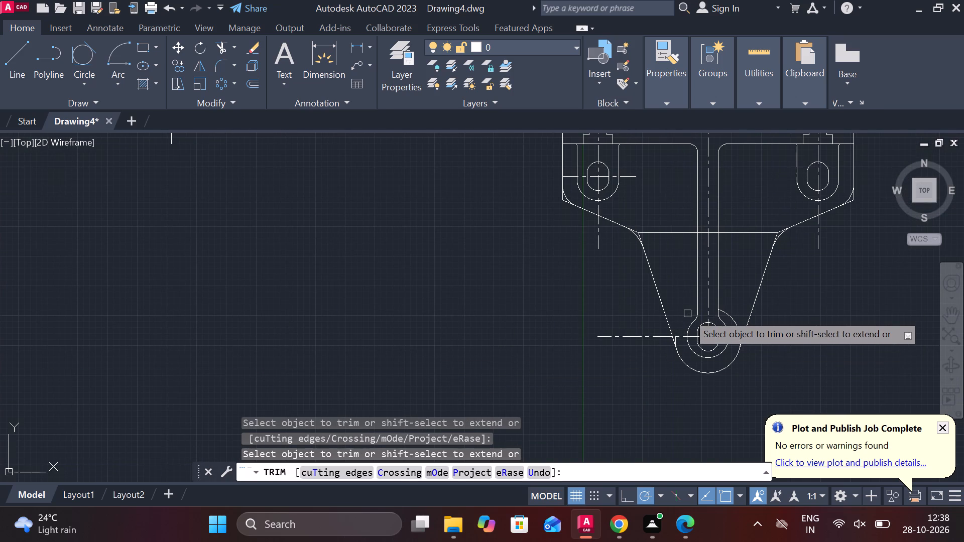
pyautogui.click(727, 316)
pyautogui.scroll(2, 682, 347)
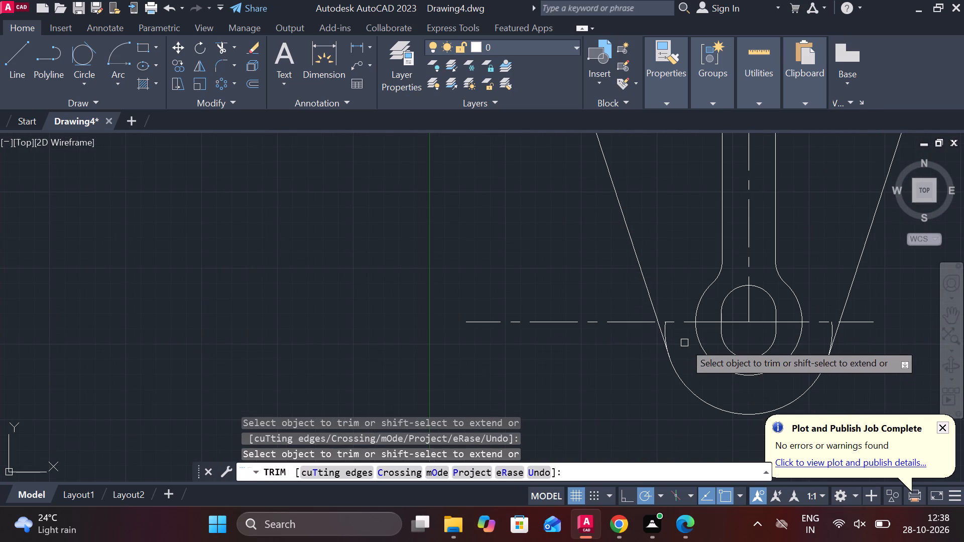
pyautogui.click(666, 327)
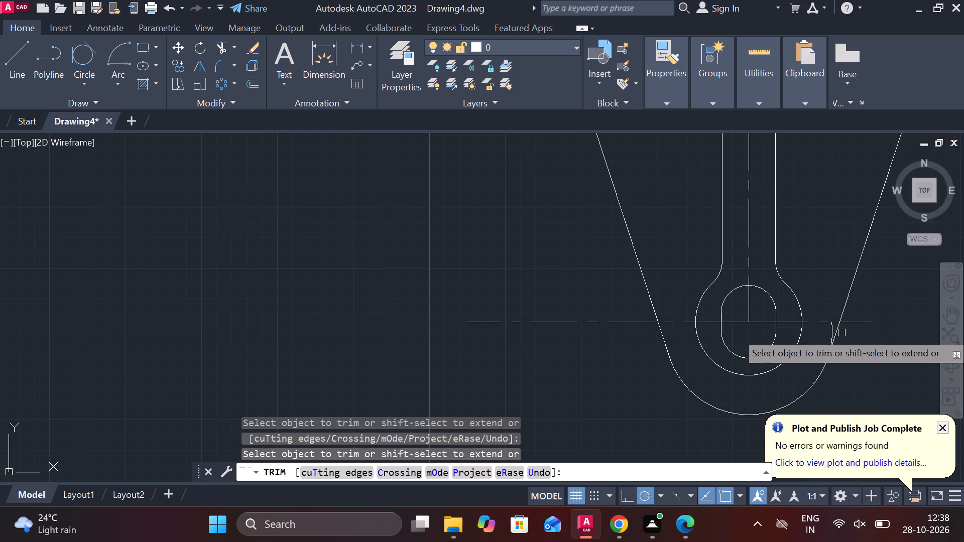
pyautogui.click(828, 328)
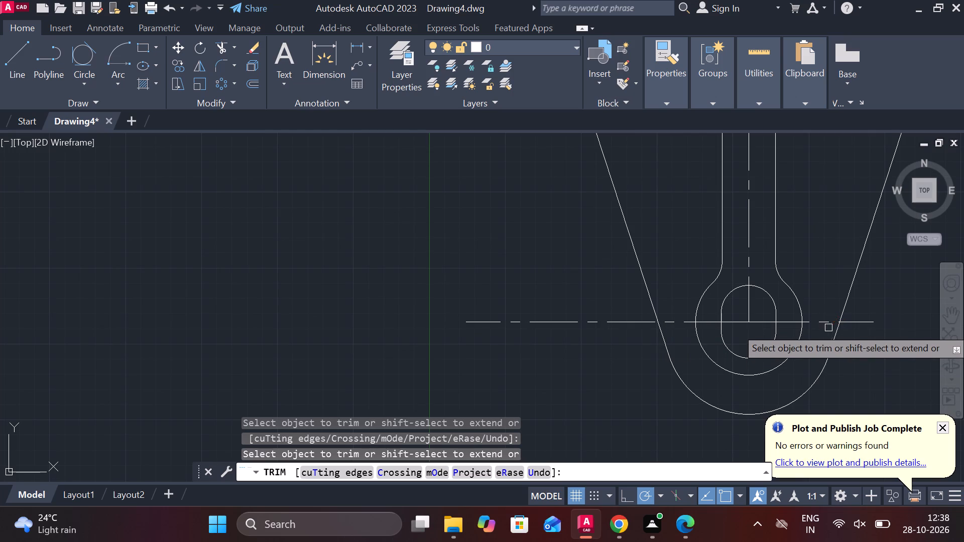
pyautogui.scroll(-1, 477, 335)
pyautogui.press('Escape')
# Draw a horizontal projection line from the bottom of the boss's outer arc leftward, past the new side view's left end.
pyautogui.press('l')
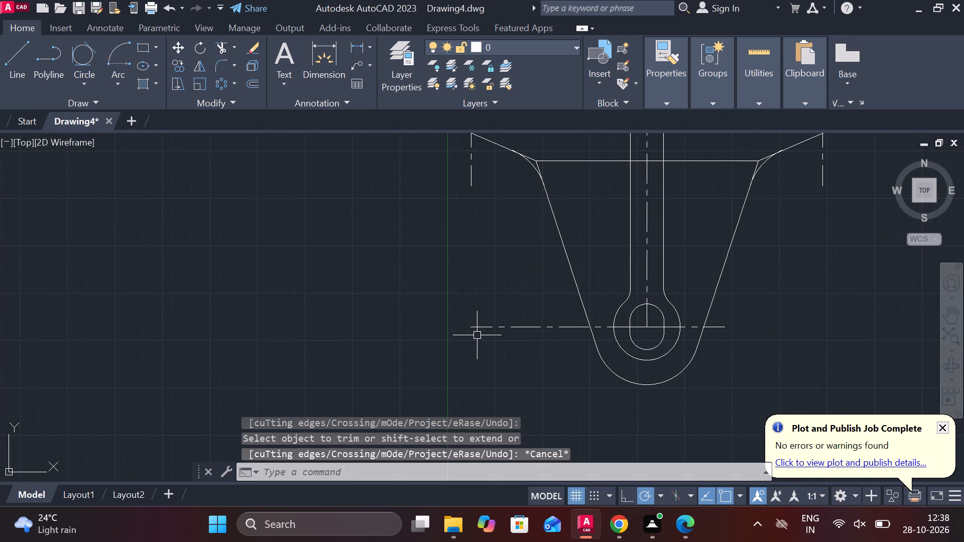
pyautogui.press('Return')
pyautogui.click(650, 390)
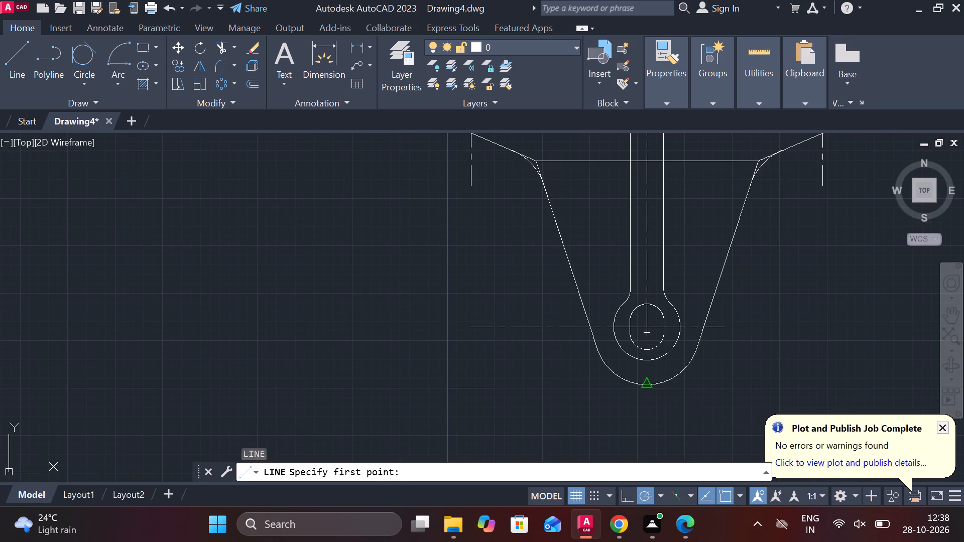
pyautogui.moveTo(398, 368); pyautogui.dragTo(476, 364, button='middle')
pyautogui.scroll(-1, 474, 364)
pyautogui.scroll(-2, 309, 355)
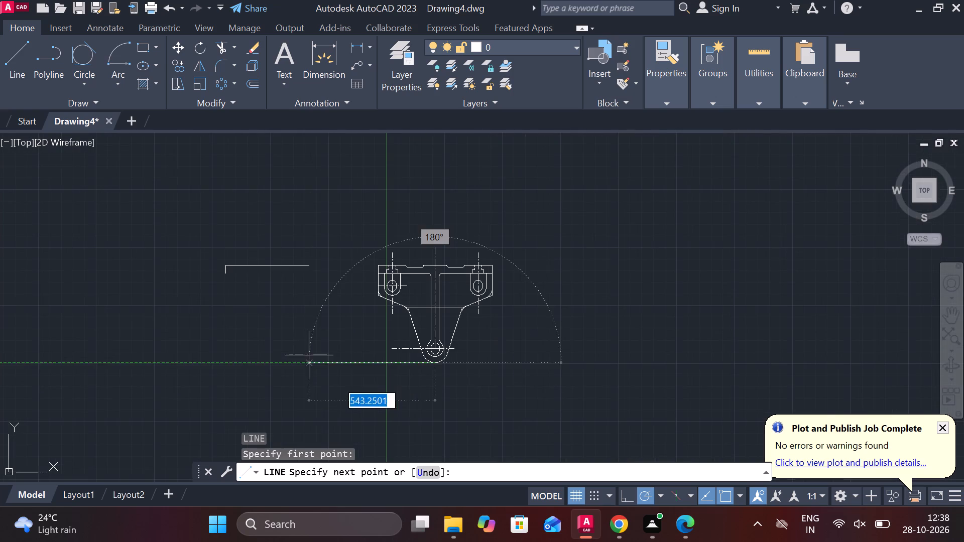
pyautogui.click(205, 352)
pyautogui.scroll(1, 253, 325)
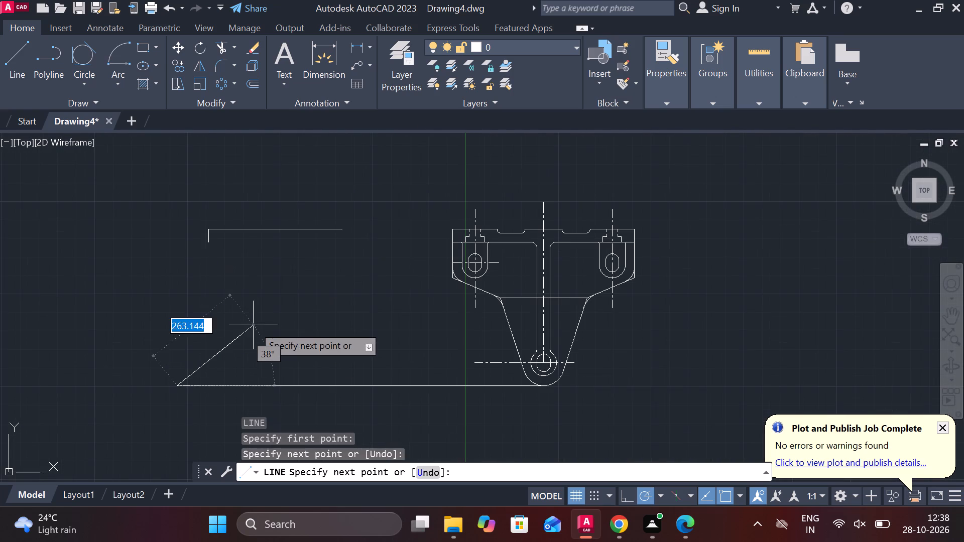
pyautogui.press('Escape')
# Draw a vertical line about 421 long from the 360 line's right end down to the horizontal projection line.
pyautogui.press('l')
pyautogui.press('Return')
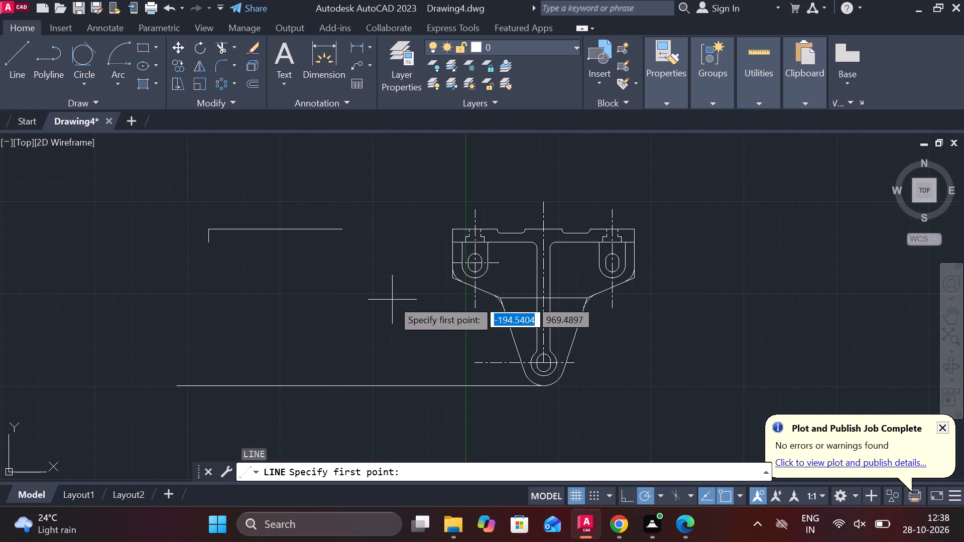
pyautogui.click(347, 230)
pyautogui.moveTo(383, 295); pyautogui.dragTo(411, 295, button='middle')
pyautogui.scroll(1, 417, 295)
pyautogui.moveTo(369, 414); pyautogui.dragTo(410, 248, button='middle')
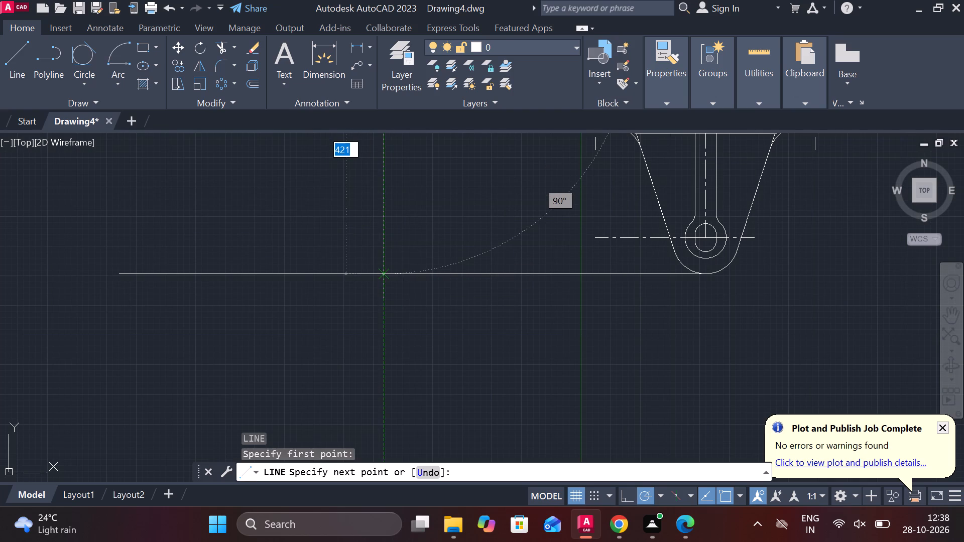
pyautogui.click(388, 279)
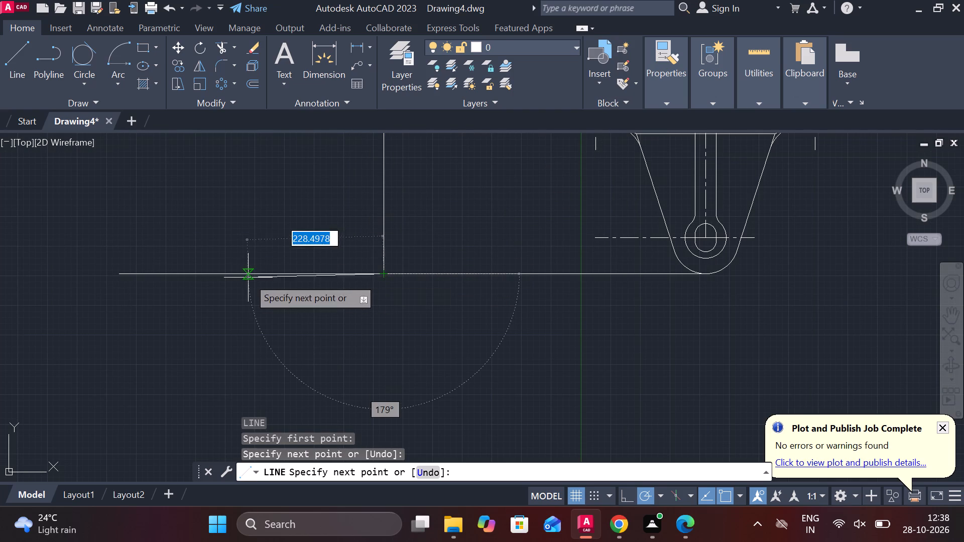
pyautogui.press('Escape')
# Trim the projection line's portion on the left of the side view's vertical line.
pyautogui.write('TR')
pyautogui.press('space')
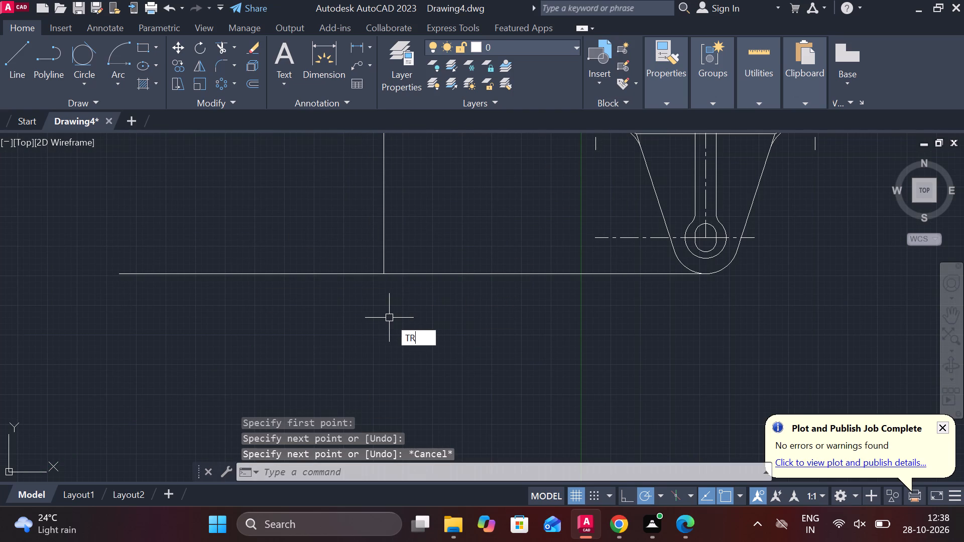
pyautogui.click(270, 212)
pyautogui.moveTo(271, 220); pyautogui.dragTo(307, 333)
pyautogui.click(307, 336)
pyautogui.click(279, 271)
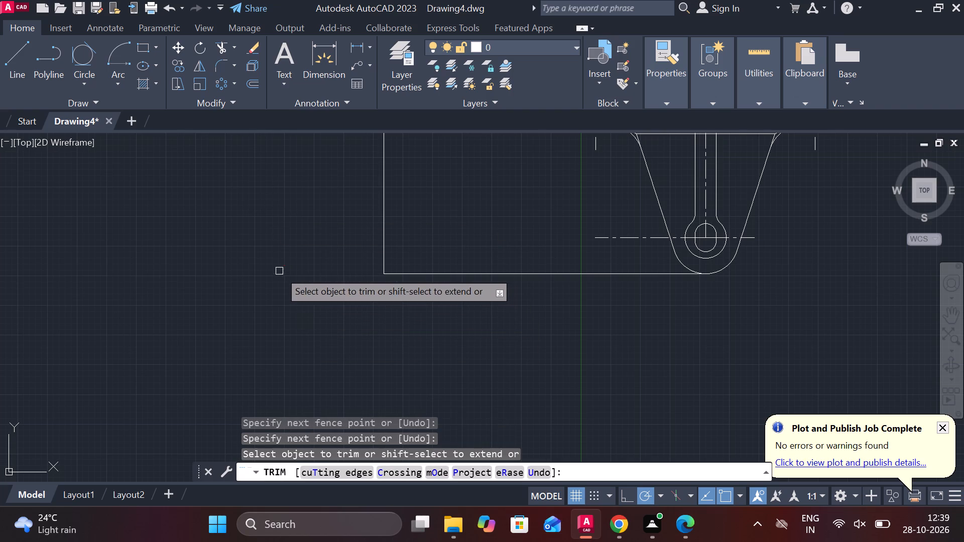
pyautogui.press('Escape')
# From the side view's bottom corner, draw a 25 line leftward and a vertical line up past the 360 top line.
pyautogui.press('l')
pyautogui.press('Return')
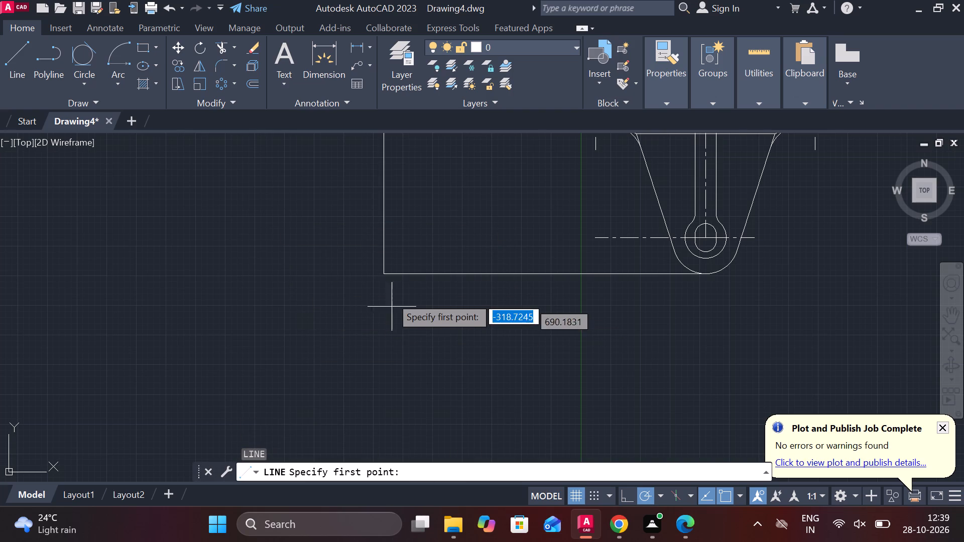
pyautogui.click(380, 273)
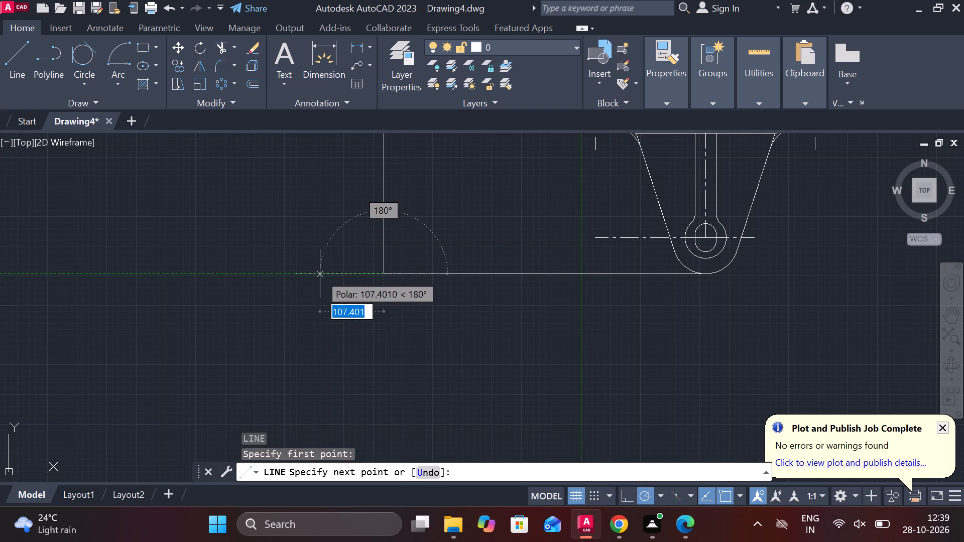
pyautogui.write('25')
pyautogui.press('space')
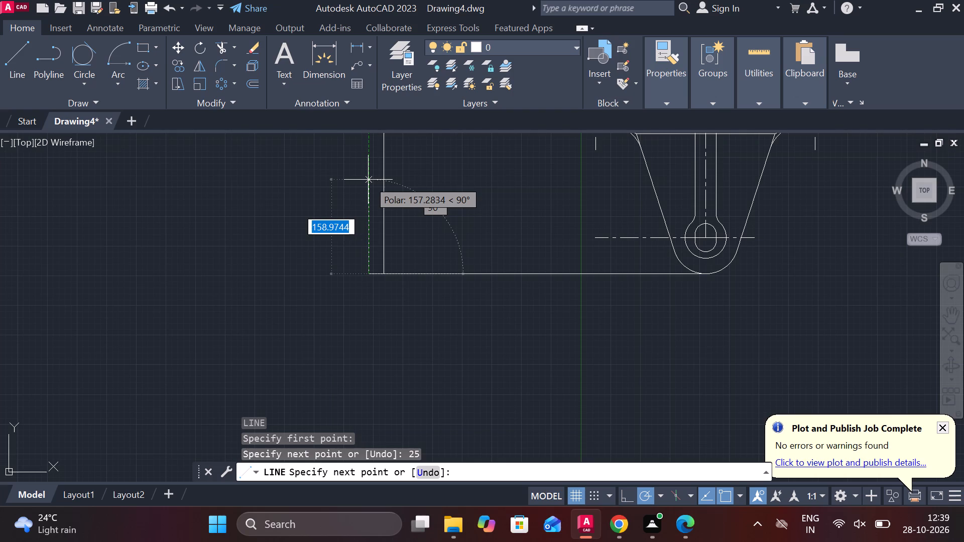
pyautogui.scroll(-1, 368, 180)
pyautogui.moveTo(369, 196); pyautogui.dragTo(361, 326, button='middle')
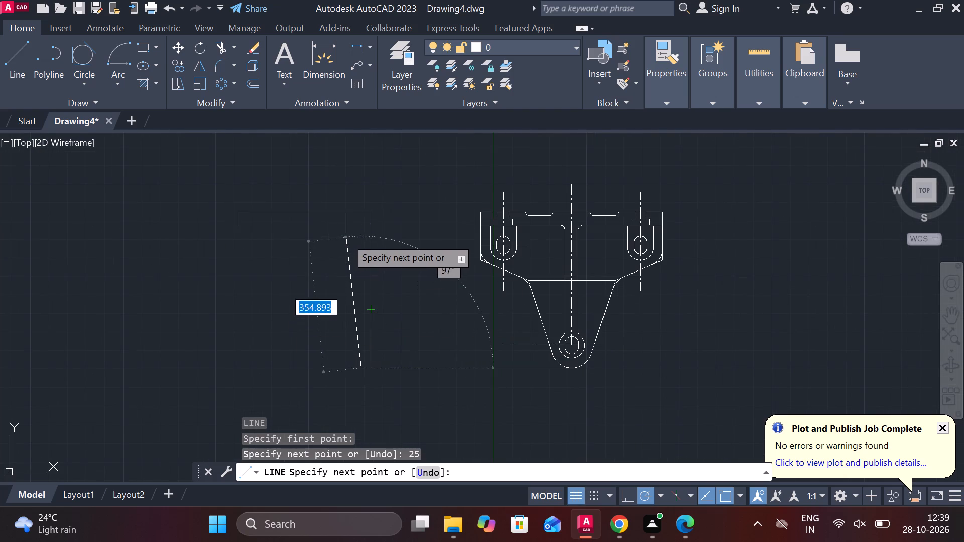
pyautogui.scroll(2, 346, 237)
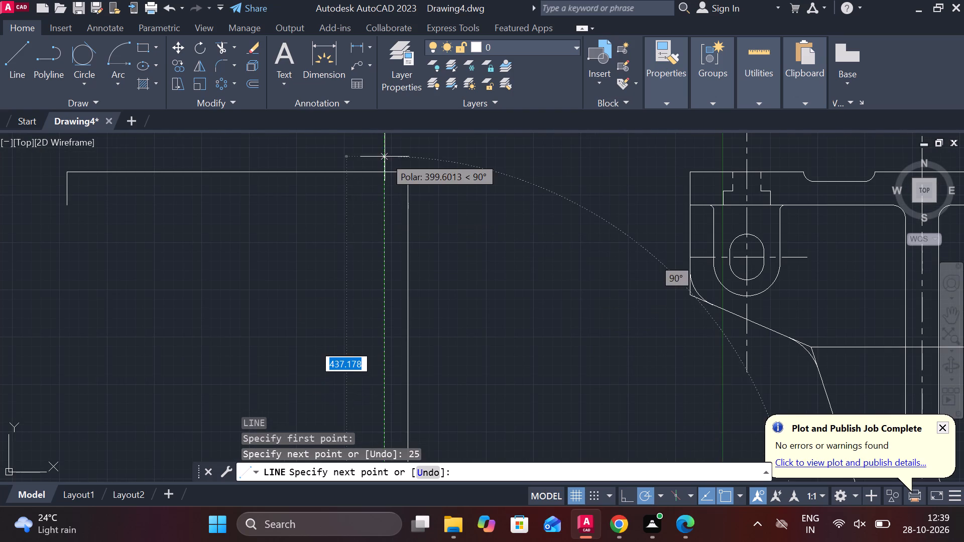
pyautogui.click(385, 147)
pyautogui.press('Escape')
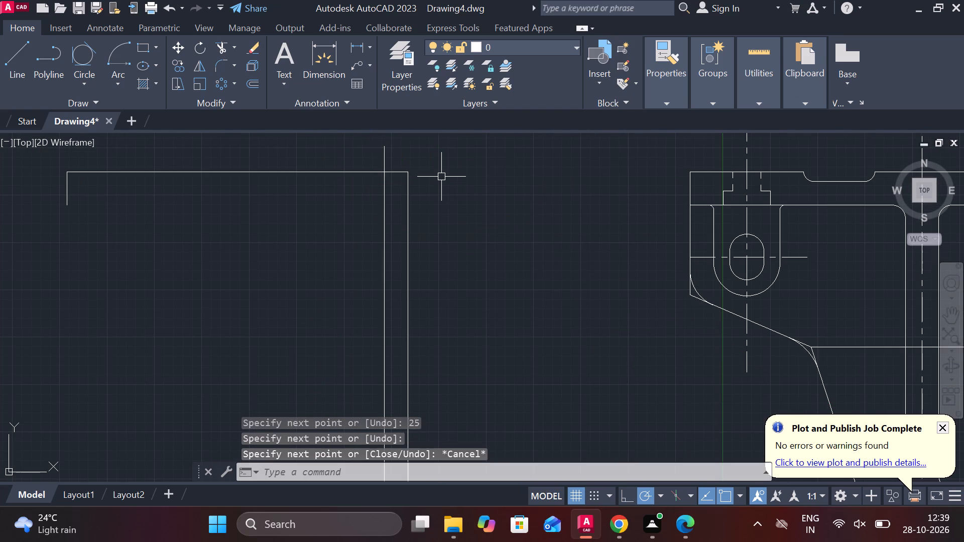
# Draw a horizontal line from the lower end of the 35 line rightward, just past the inner vertical line.
pyautogui.press('l')
pyautogui.press('Return')
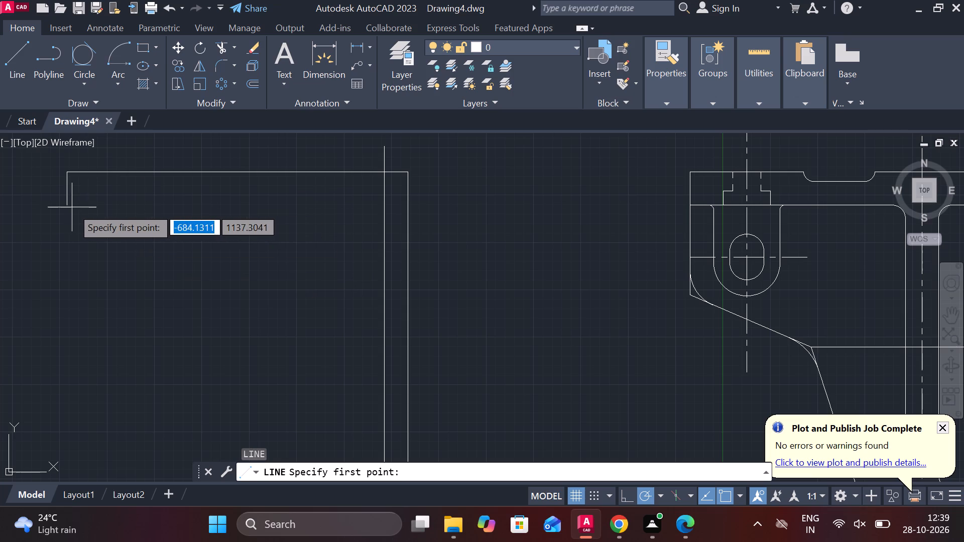
pyautogui.click(69, 207)
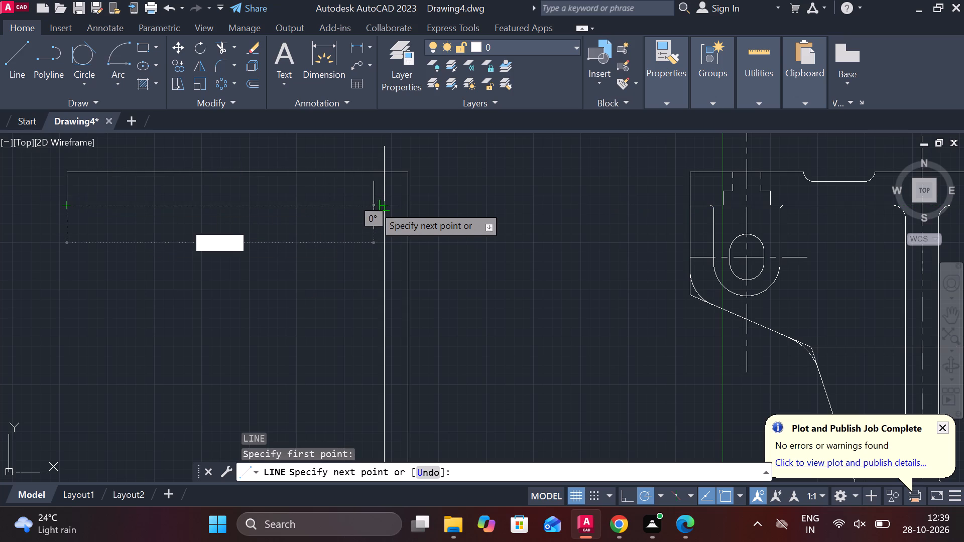
pyautogui.scroll(1, 374, 205)
pyautogui.doubleClick(402, 211)
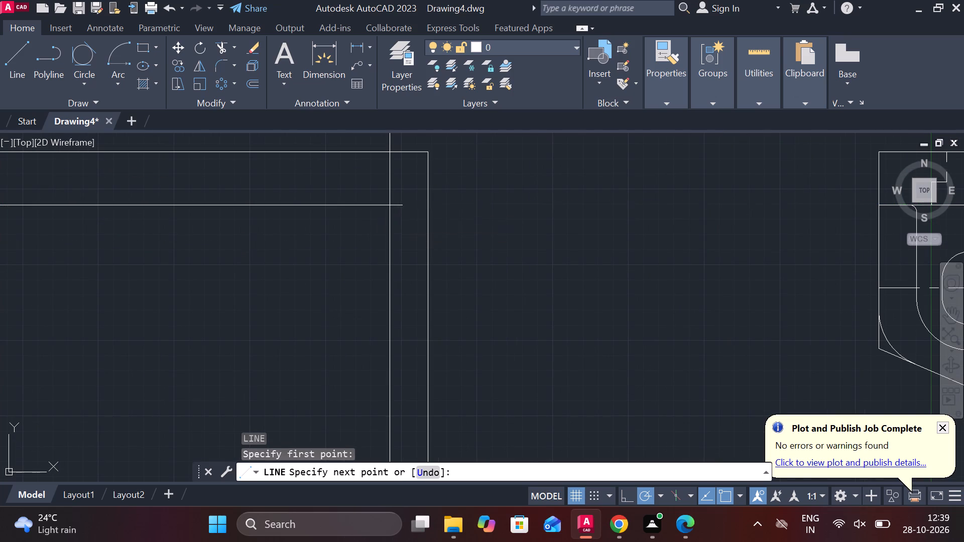
pyautogui.press('Escape')
# Trim the inner vertical line above the lower horizontal line and that line's overhang to form the side view's inner corner.
pyautogui.write('TR')
pyautogui.press('space')
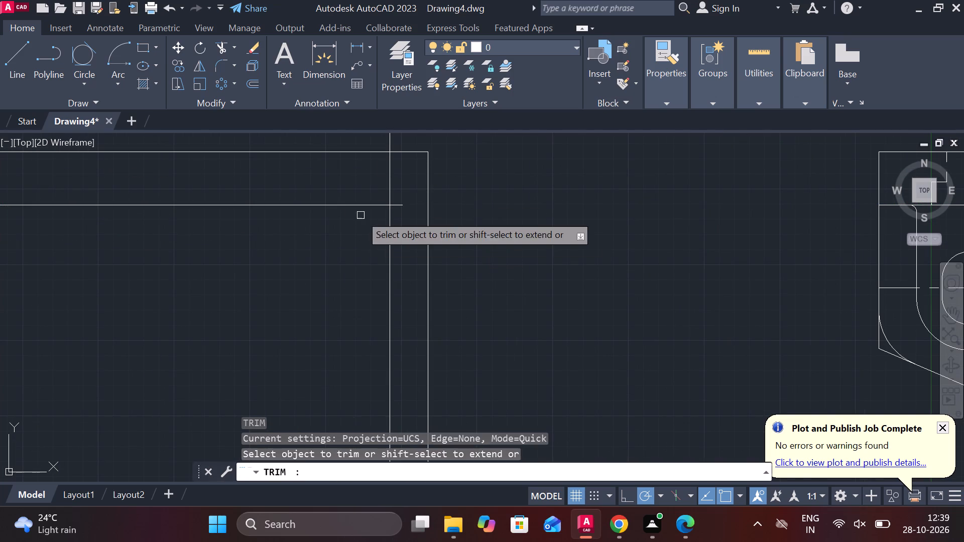
pyautogui.click(390, 183)
pyautogui.click(400, 205)
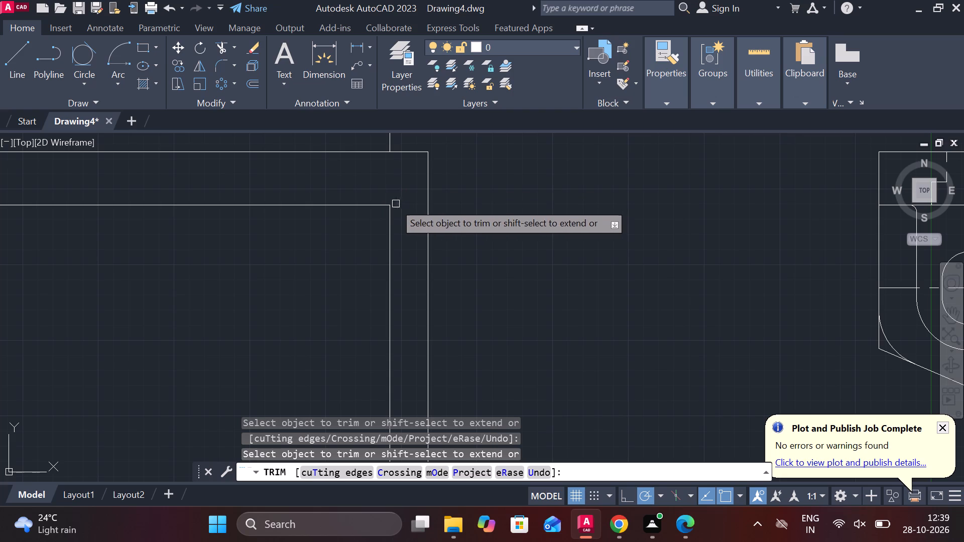
pyautogui.click(389, 141)
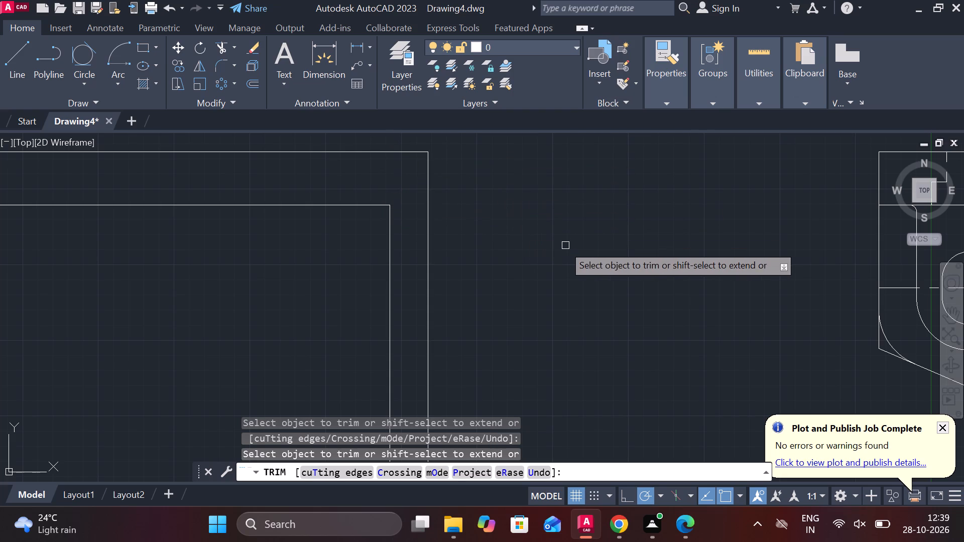
# Fillet the side view's inner corner between the flange's lower edge and the web's inner line with radius 15.
pyautogui.scroll(-2, 510, 266)
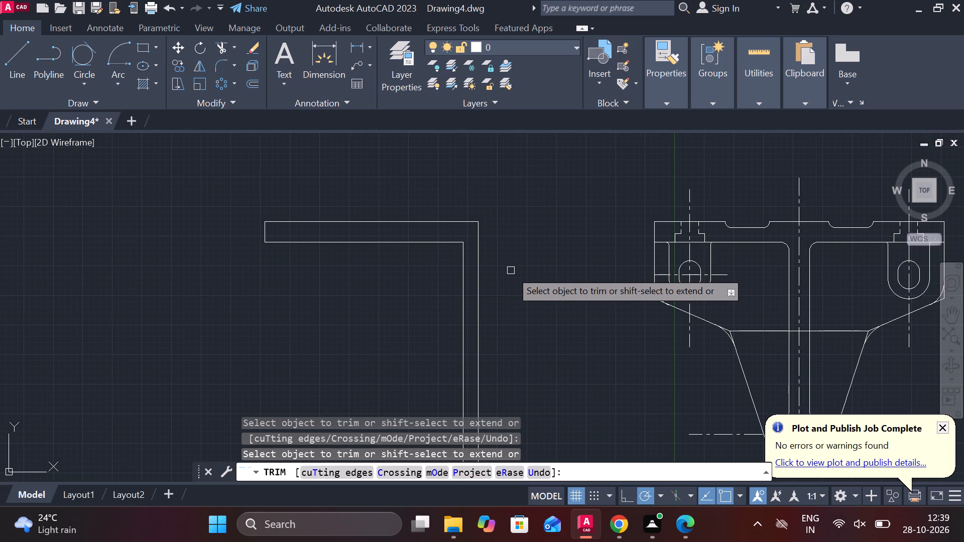
pyautogui.press('Escape')
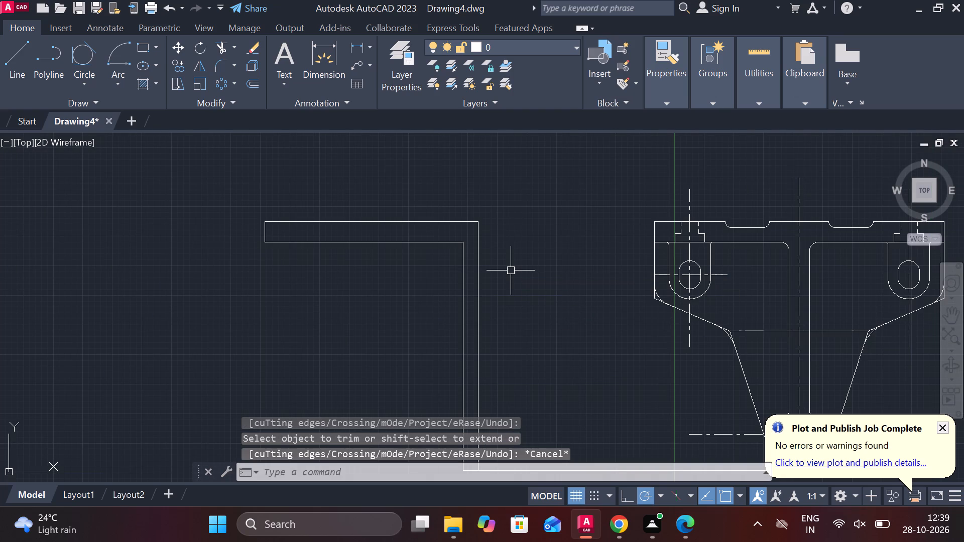
pyautogui.write('F R')
pyautogui.press('space')
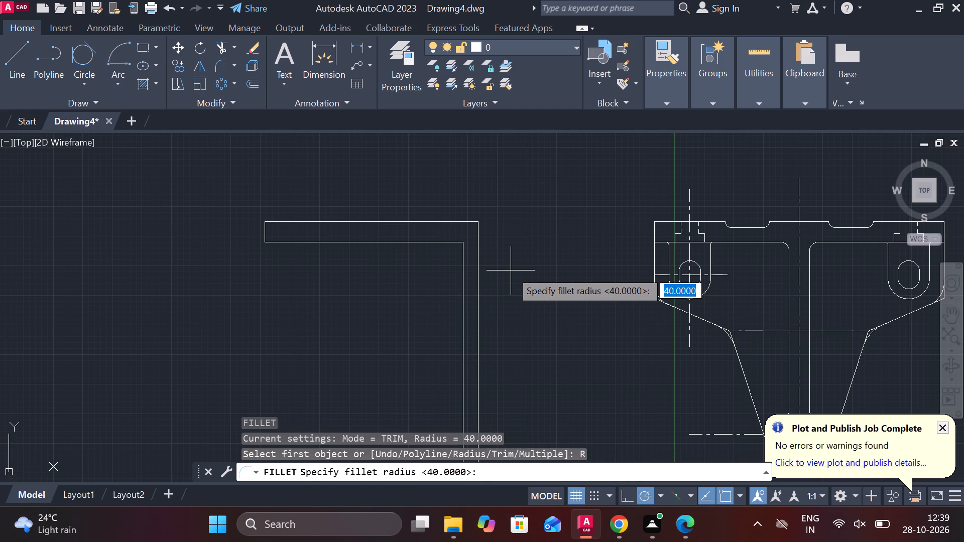
pyautogui.write('15')
pyautogui.press('space')
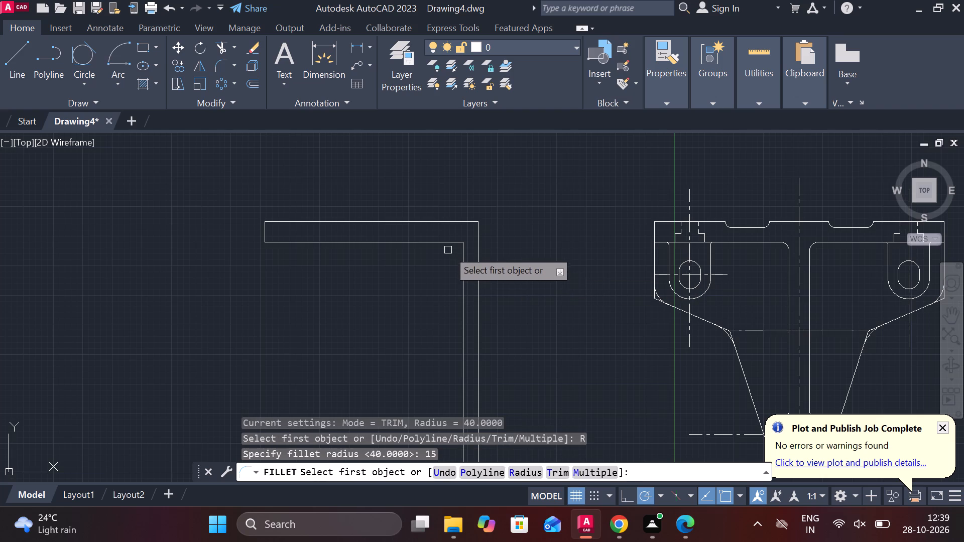
pyautogui.click(443, 245)
pyautogui.click(461, 252)
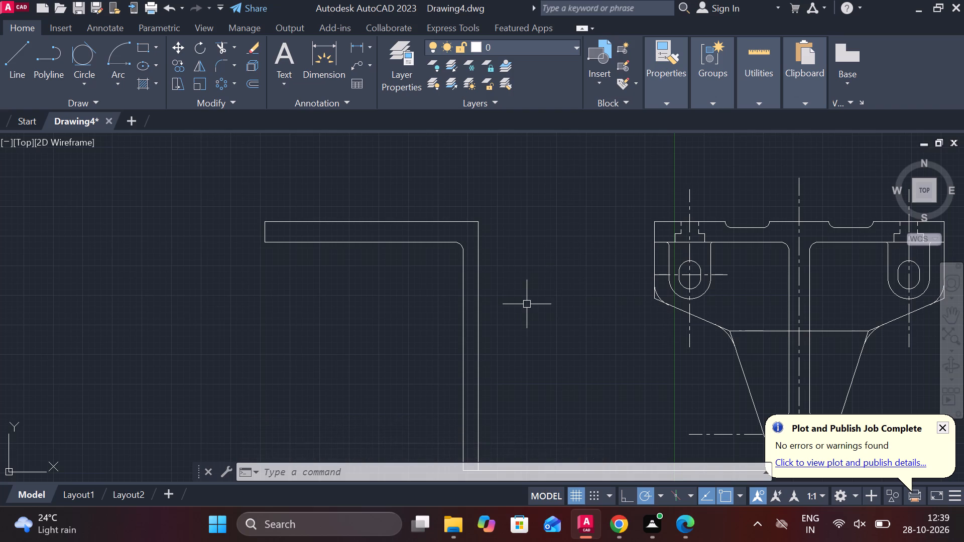
# Fillet the lower corner at the flange's free left end with radius 15.
pyautogui.scroll(1, 283, 277)
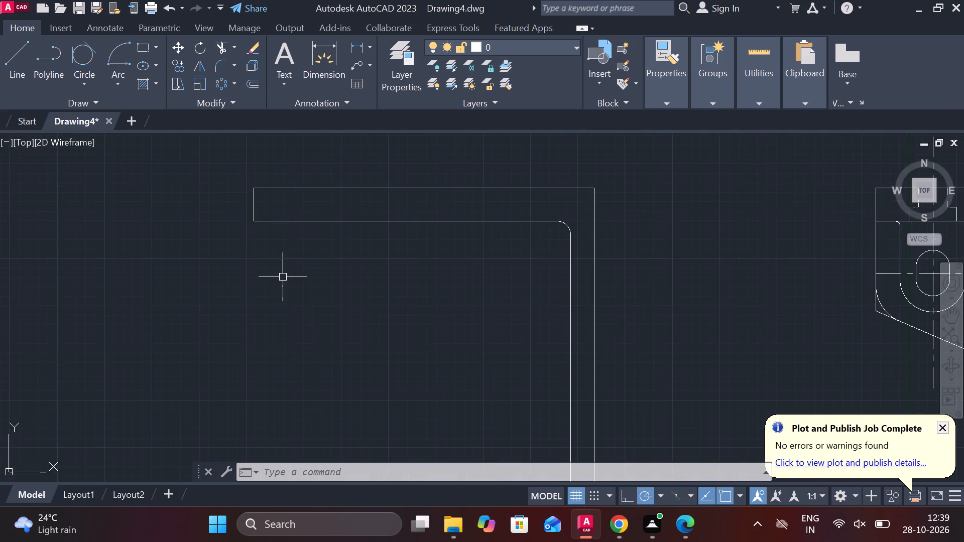
pyautogui.moveTo(291, 277); pyautogui.dragTo(351, 334, button='middle')
pyautogui.press('space')
pyautogui.click(314, 253)
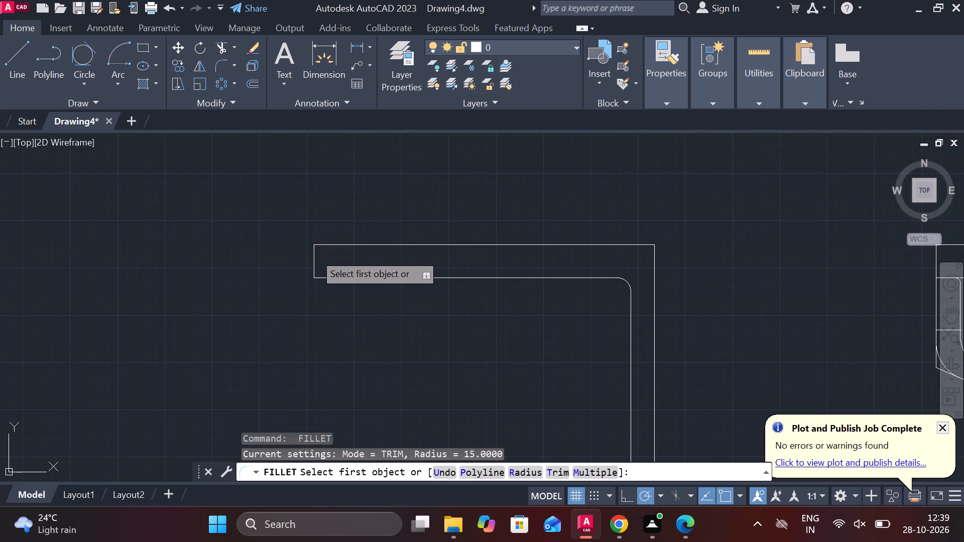
pyautogui.click(332, 276)
# Starting 160 along the flange's top edge from its left corner, draw a line 10 down and rightward past the web's outer line.
pyautogui.moveTo(362, 322); pyautogui.dragTo(362, 310, button='middle')
pyautogui.scroll(1, 362, 308)
pyautogui.moveTo(362, 310); pyautogui.dragTo(362, 308, button='middle')
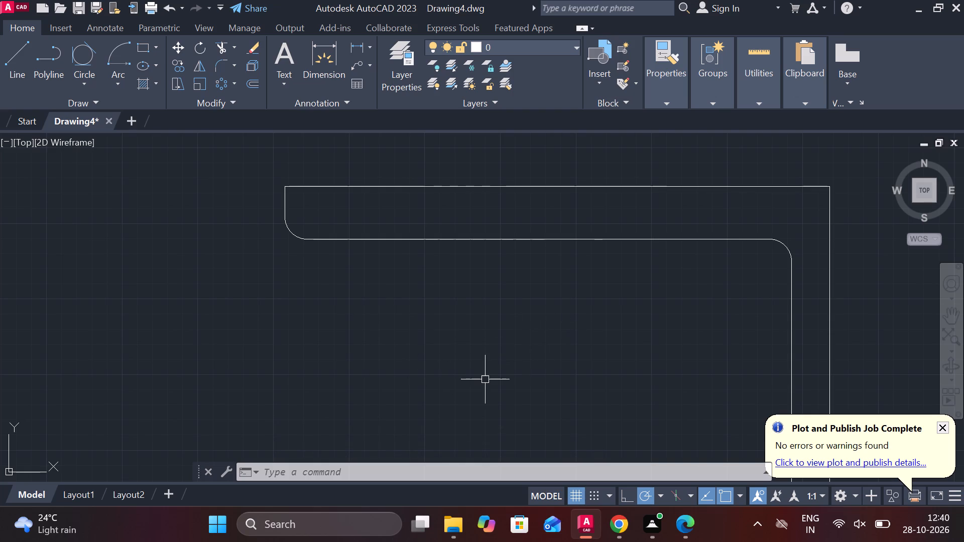
pyautogui.moveTo(484, 379); pyautogui.dragTo(446, 368, button='middle')
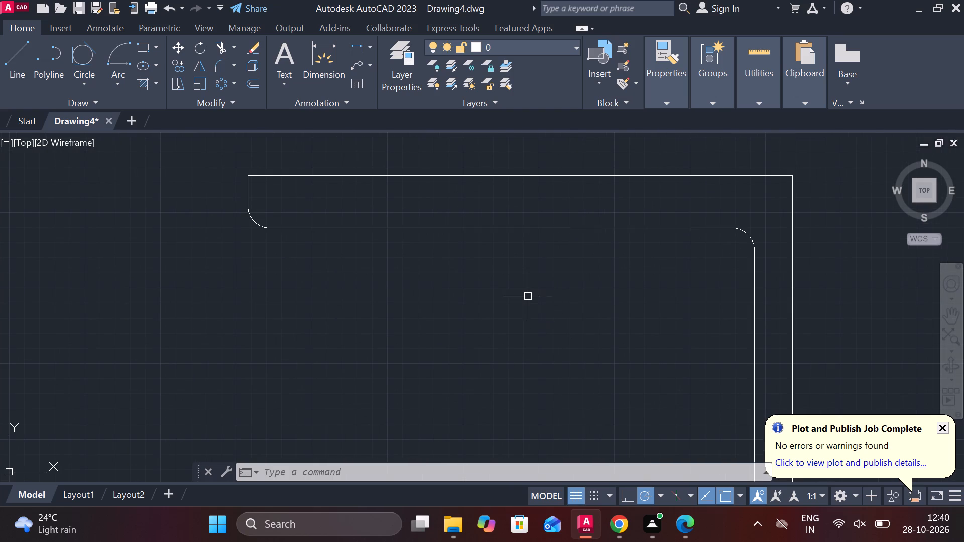
pyautogui.press('l')
pyautogui.press('Return')
pyautogui.scroll(-2, 421, 291)
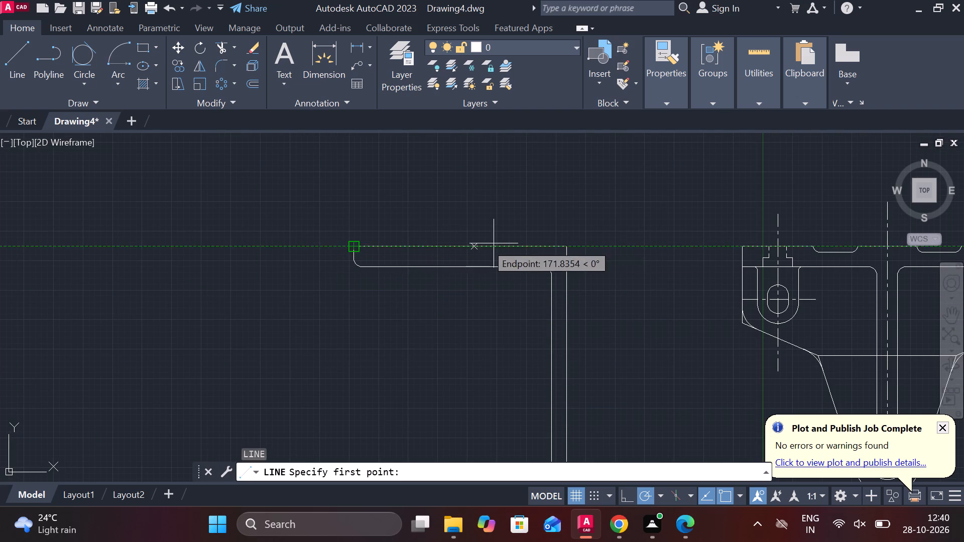
pyautogui.write('160')
pyautogui.press('Return')
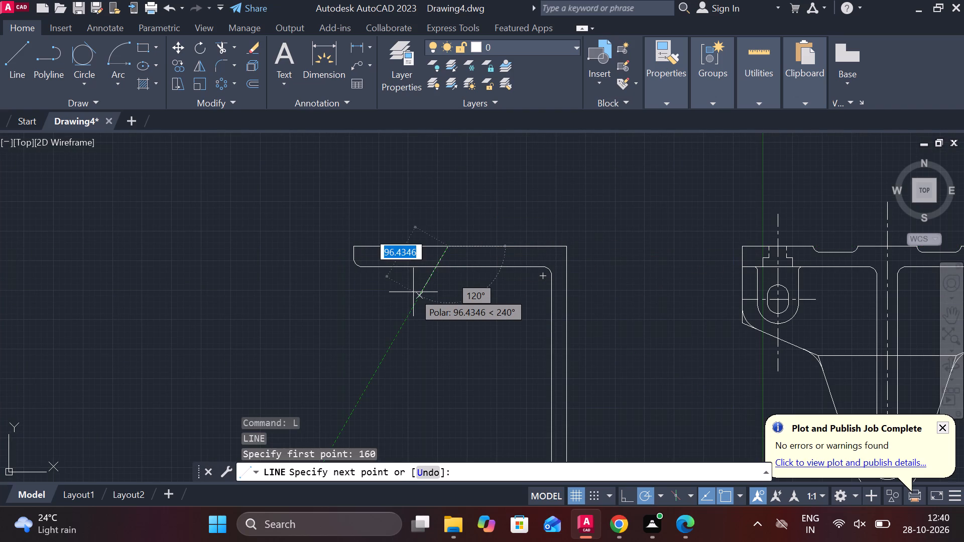
pyautogui.scroll(2, 417, 289)
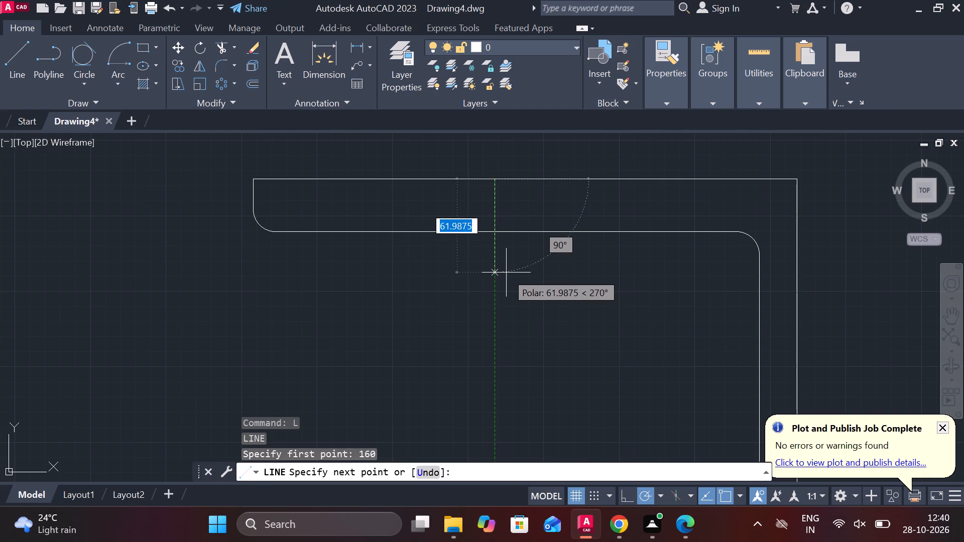
pyautogui.write('10')
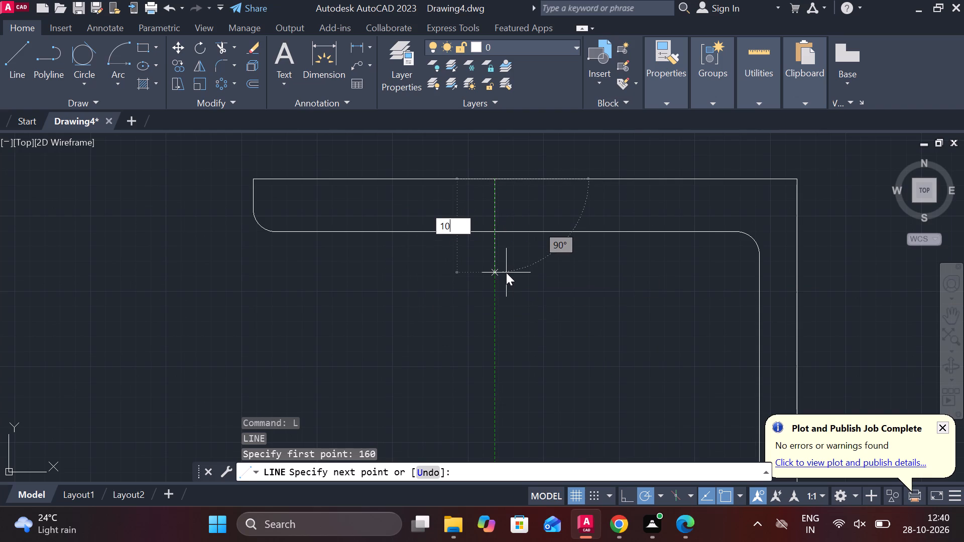
pyautogui.press('Return')
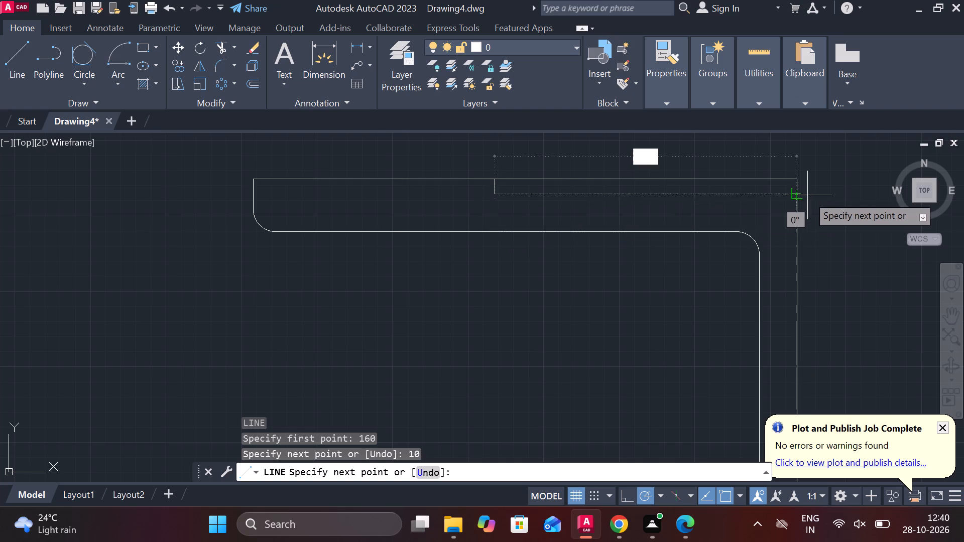
pyautogui.moveTo(788, 196); pyautogui.dragTo(578, 263, button='middle')
pyautogui.click(649, 266)
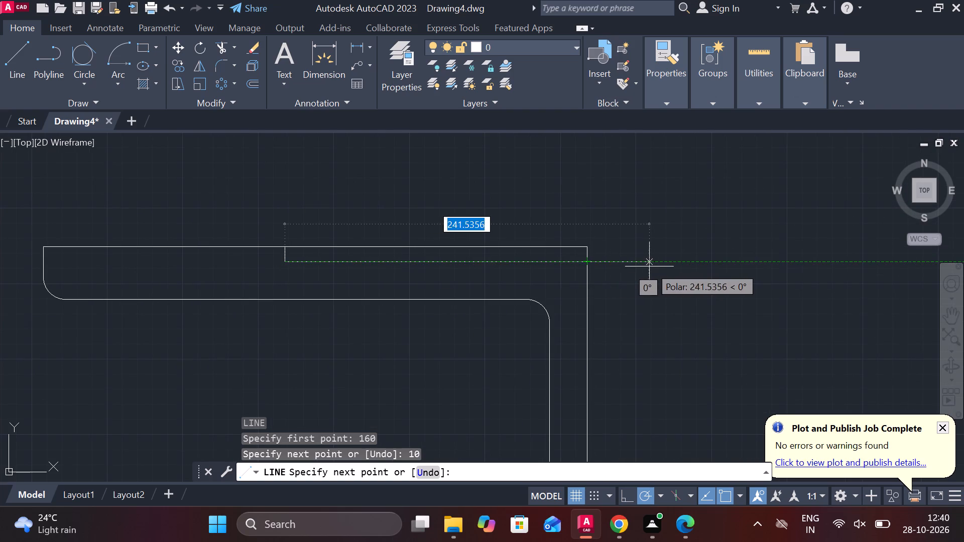
pyautogui.press('Escape')
# Trim the step line's overhang, the old top edge above it and the leftover stub of the web's outer line.
pyautogui.write('TR')
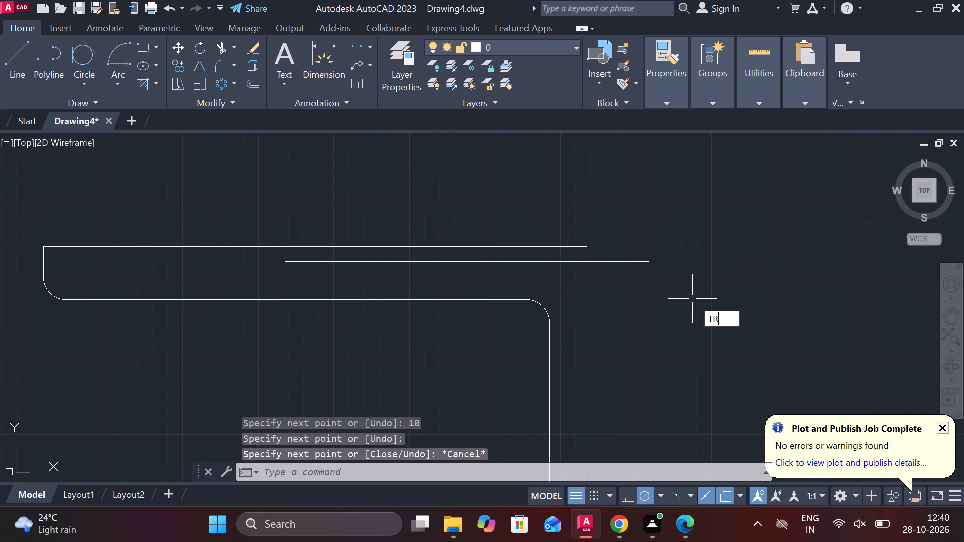
pyautogui.press('space')
pyautogui.click(597, 261)
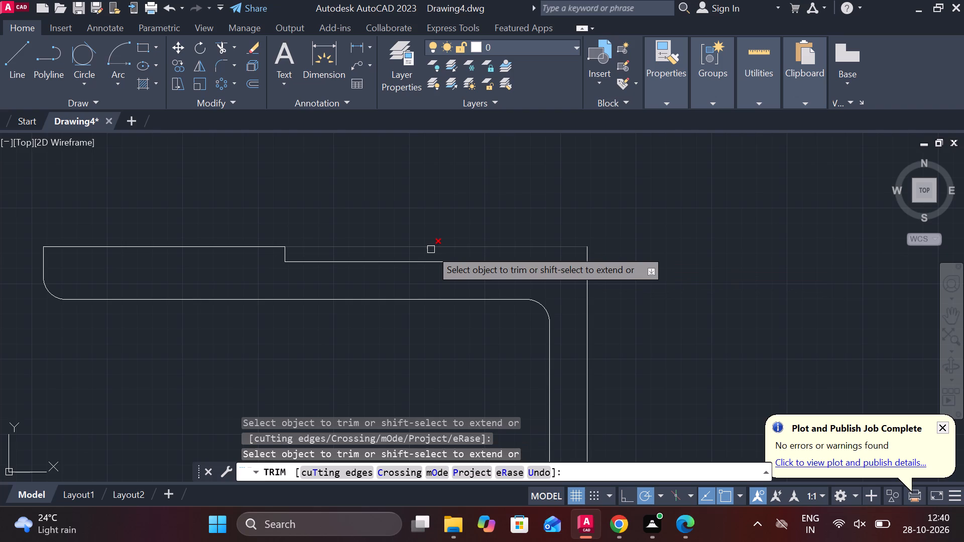
pyautogui.doubleClick(431, 249)
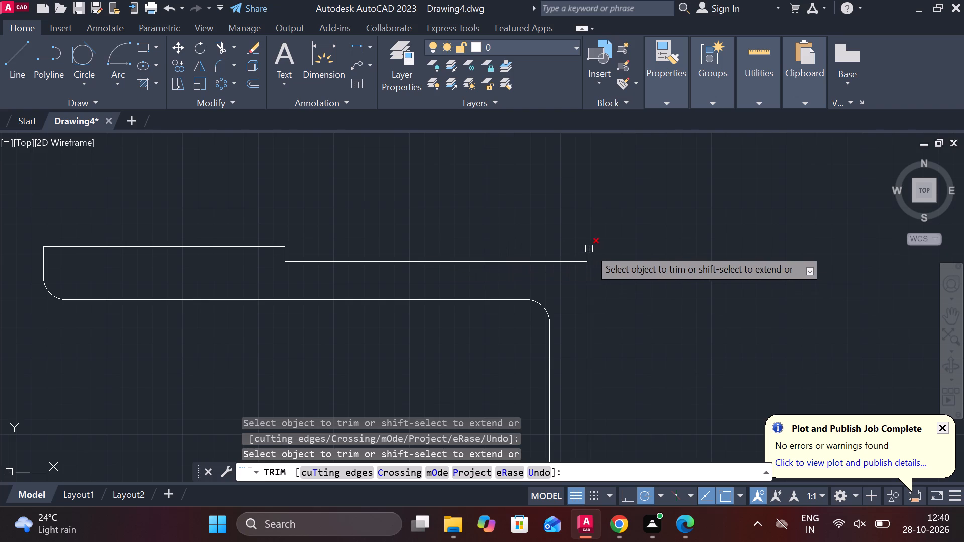
pyautogui.click(591, 248)
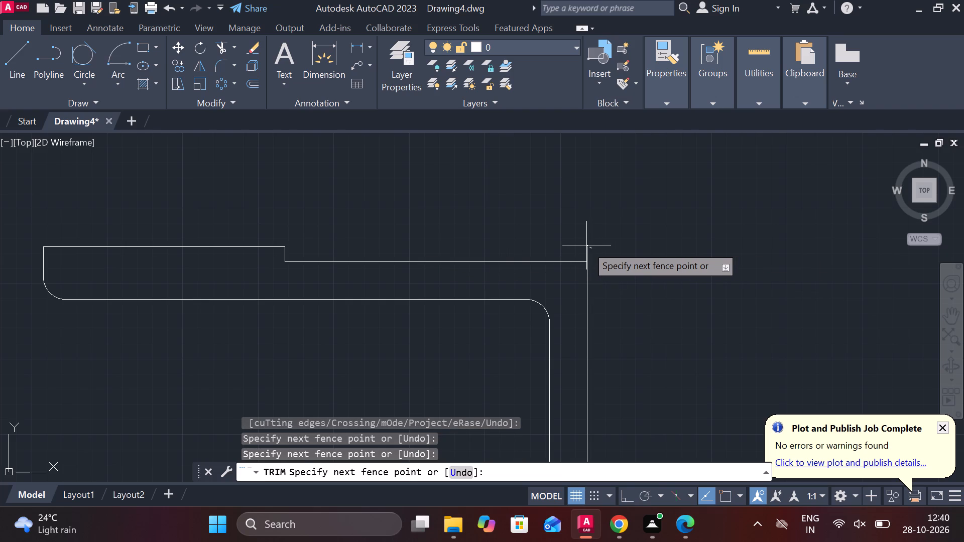
pyautogui.doubleClick(575, 258)
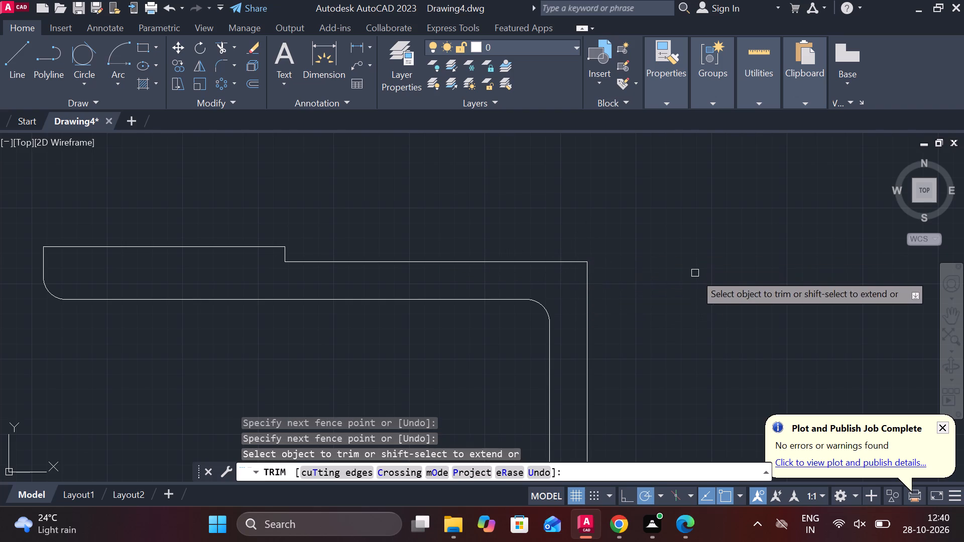
pyautogui.scroll(1, 305, 336)
pyautogui.moveTo(331, 338); pyautogui.dragTo(343, 340, button='middle')
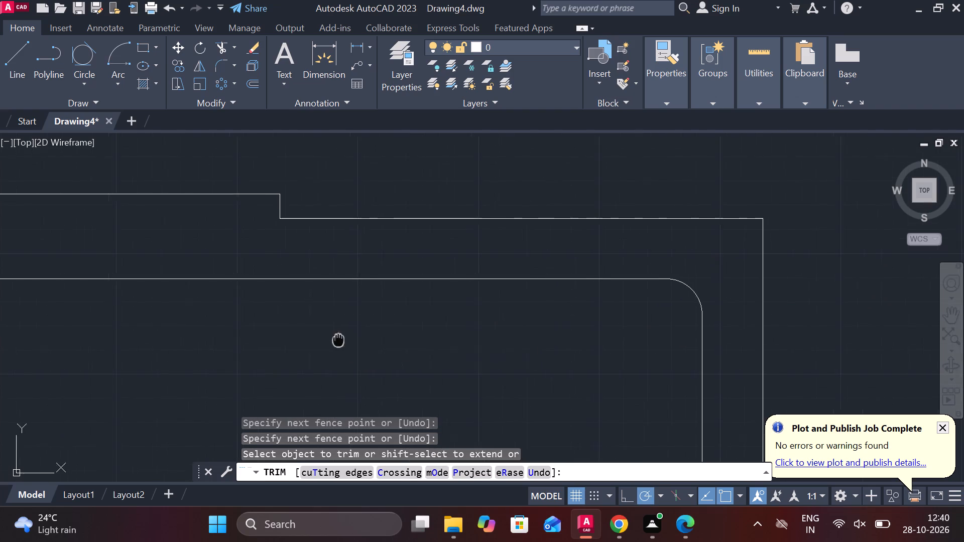
pyautogui.moveTo(343, 340); pyautogui.dragTo(345, 340, button='middle')
pyautogui.press('Escape')
# Fillet the inner corner of the 10 deep step on the flange's top with radius 10.
pyautogui.write('F R')
pyautogui.press('space')
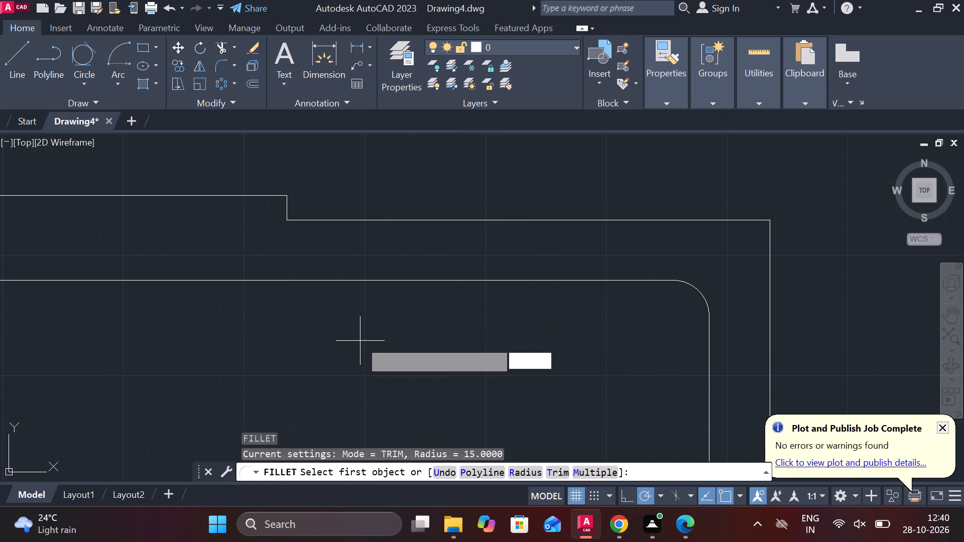
pyautogui.write('10')
pyautogui.press('Return')
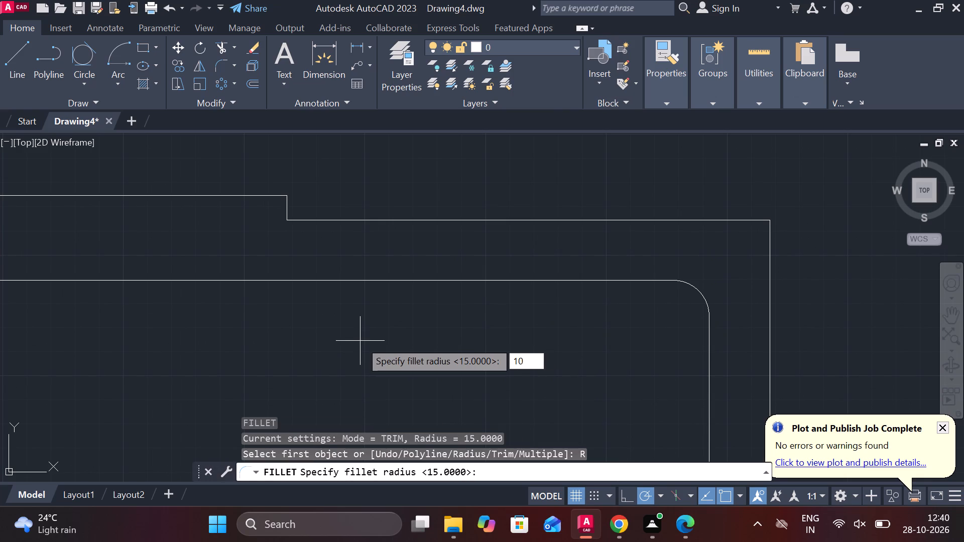
pyautogui.click(287, 212)
pyautogui.click(305, 218)
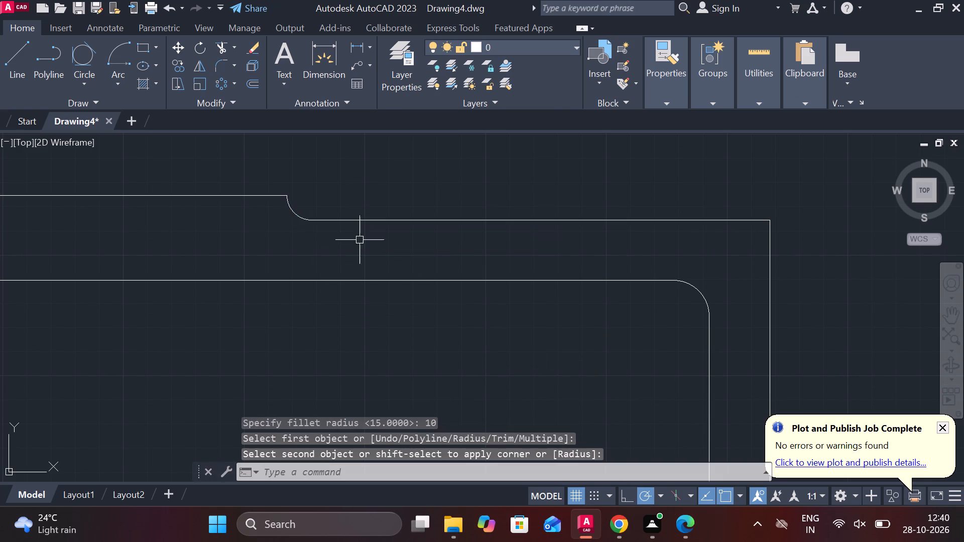
pyautogui.moveTo(323, 354); pyautogui.dragTo(395, 352, button='middle')
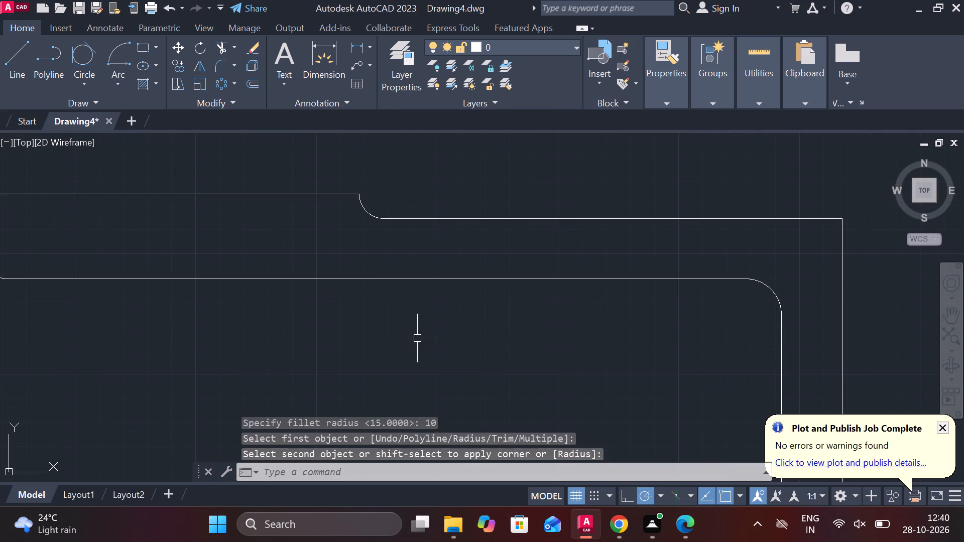
pyautogui.scroll(-1, 411, 340)
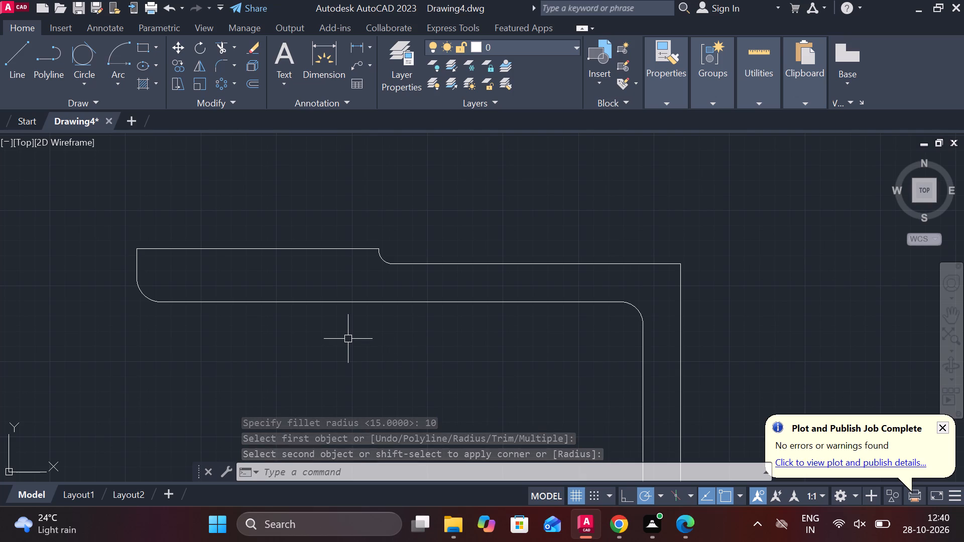
pyautogui.press('Escape')
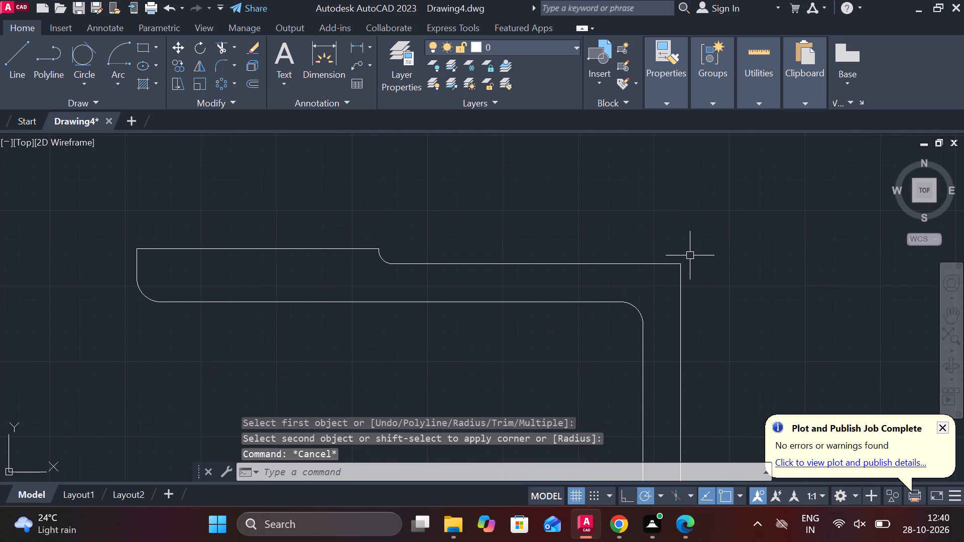
# Draw a short vertical line up past the flange's top edge, starting 280 left of the side view's upper outer corner.
pyautogui.press('l')
pyautogui.press('Return')
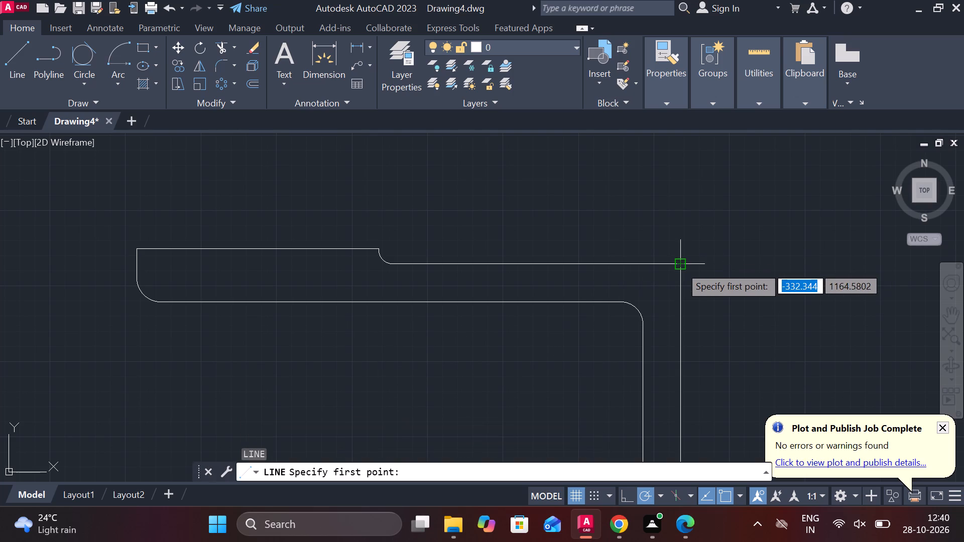
pyautogui.press('2')
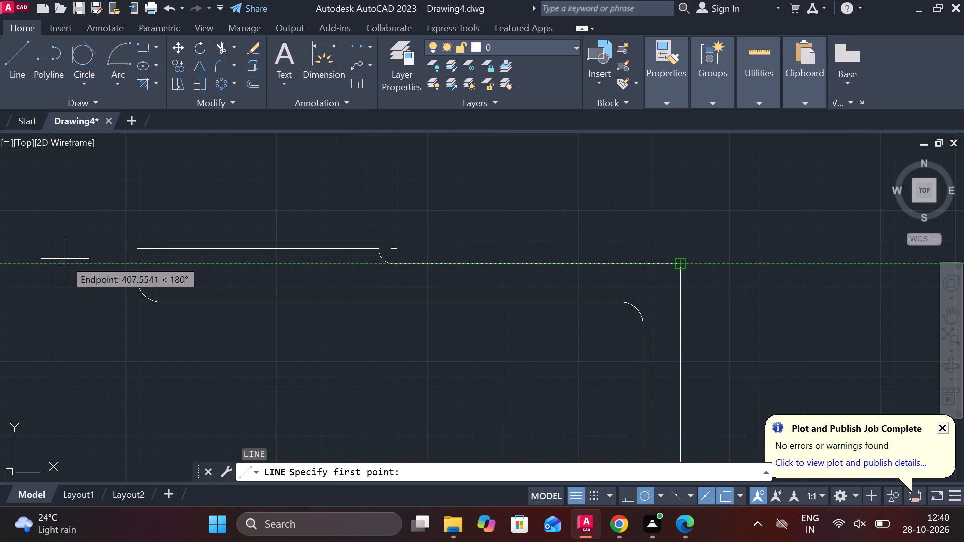
pyautogui.write('80')
pyautogui.press('Return')
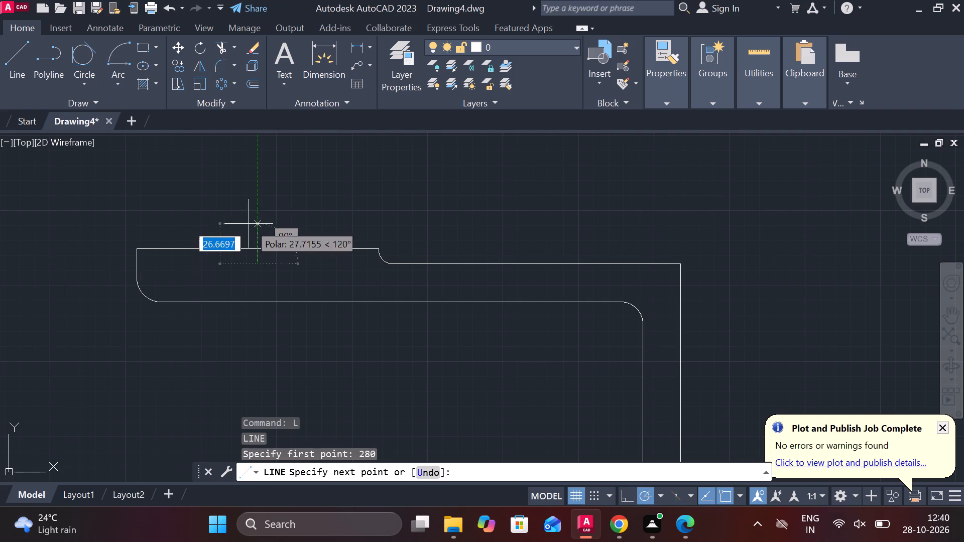
pyautogui.click(258, 213)
pyautogui.press('Escape')
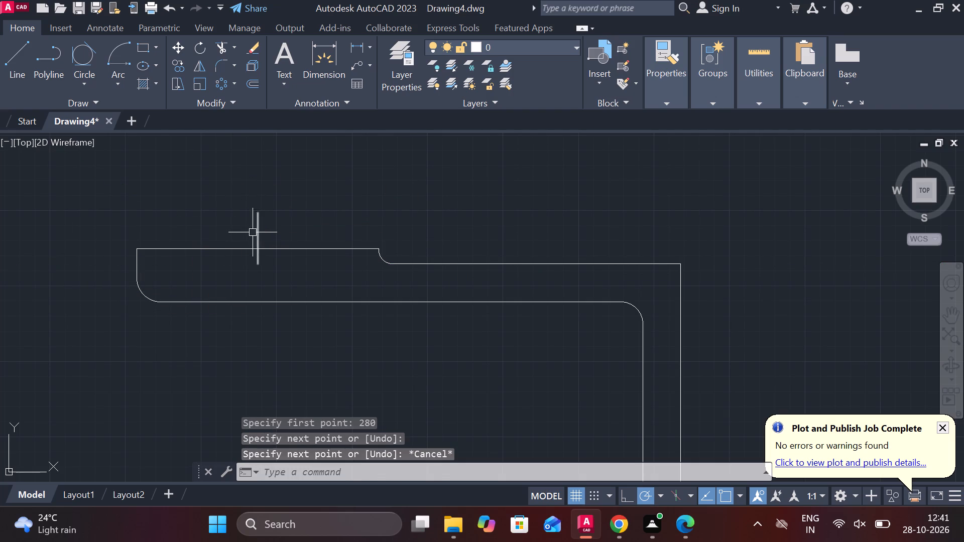
# Stretch the short vertical line's lower end down past the flange's lower edge.
pyautogui.click(252, 232)
pyautogui.press('Escape')
pyautogui.click(261, 233)
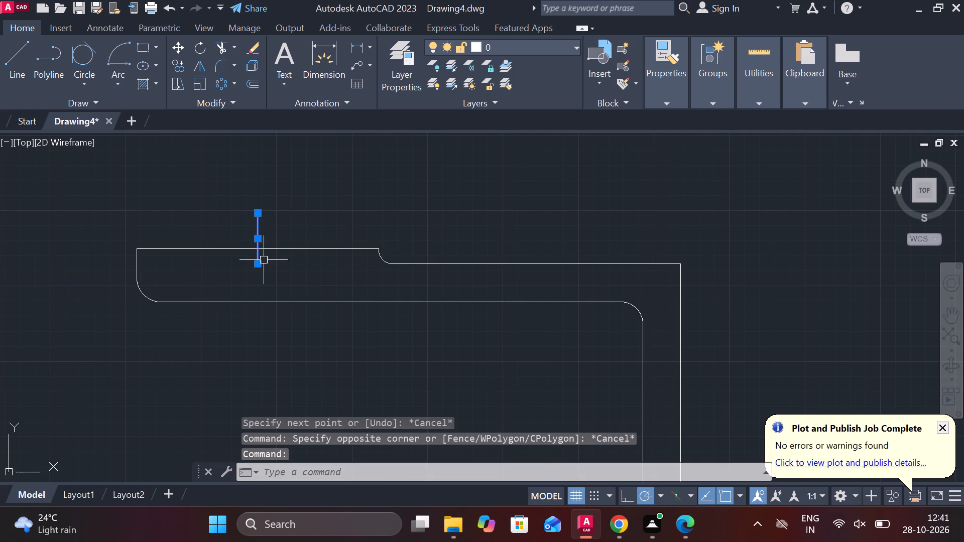
pyautogui.click(310, 299)
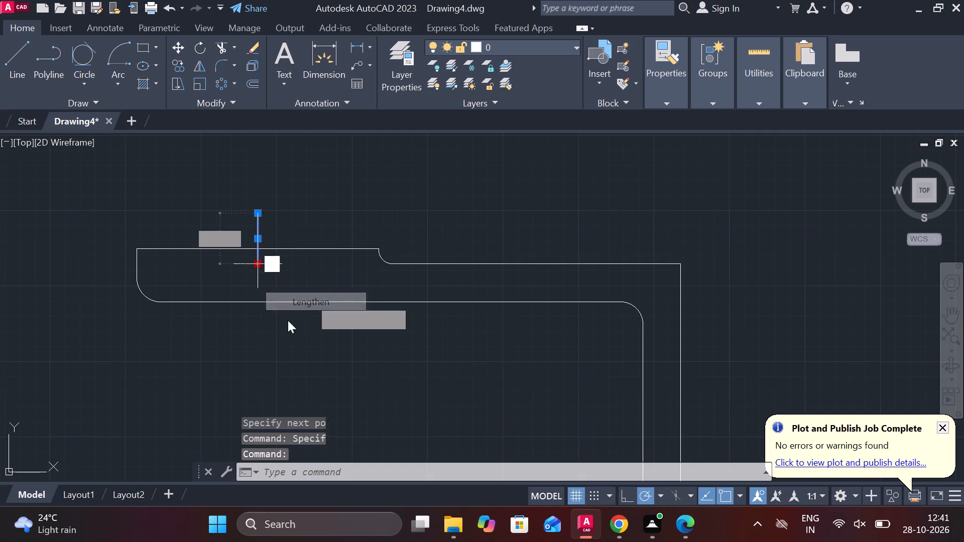
pyautogui.click(287, 333)
pyautogui.press('Escape')
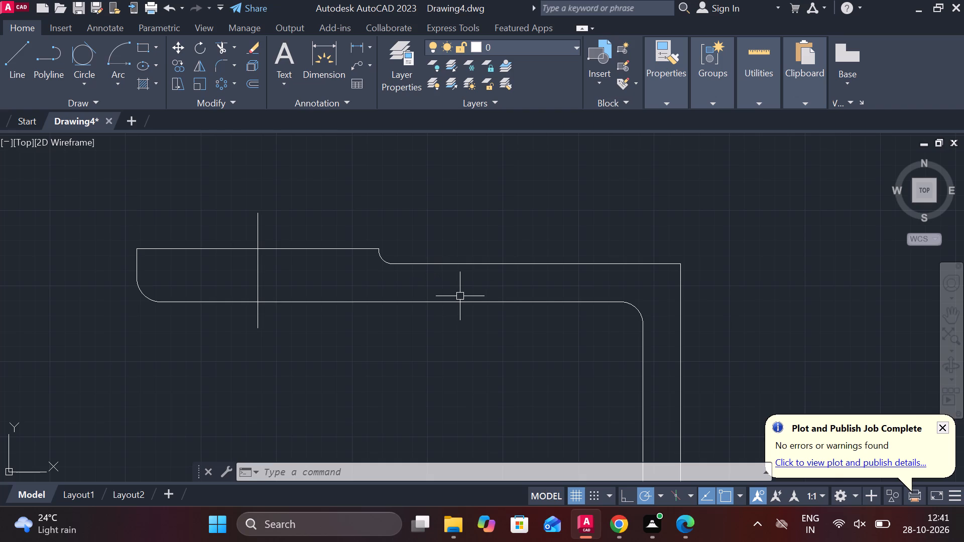
# Offset the flange's vertical hole centre line by 15 to each side.
pyautogui.click(259, 269)
pyautogui.press('o')
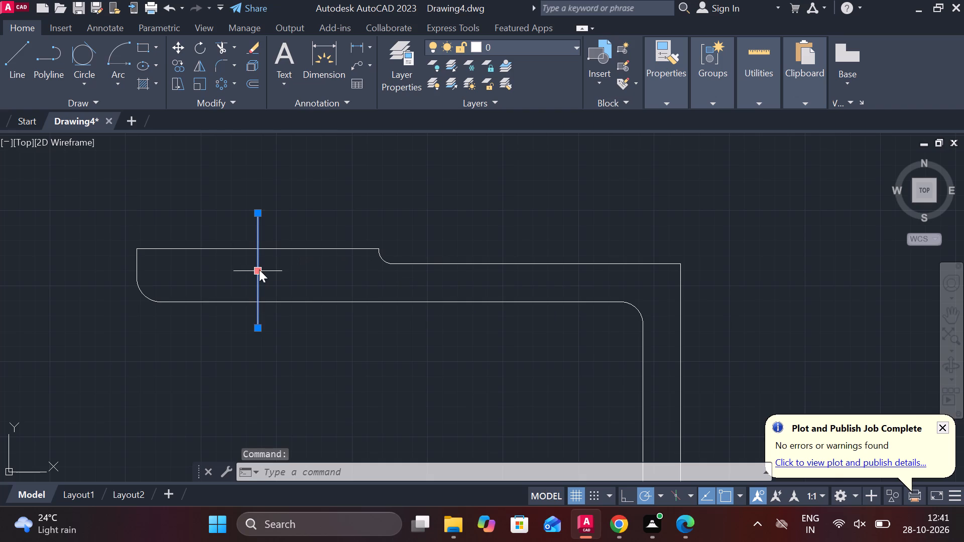
pyautogui.press('Return')
pyautogui.press('Return')
pyautogui.write('15')
pyautogui.press('space')
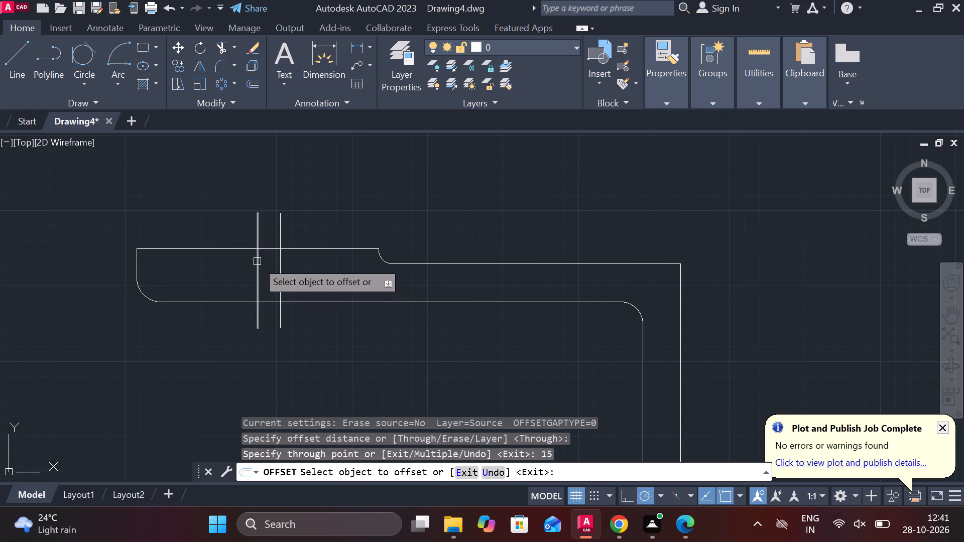
pyautogui.click(257, 261)
pyautogui.write('15')
pyautogui.press('Return')
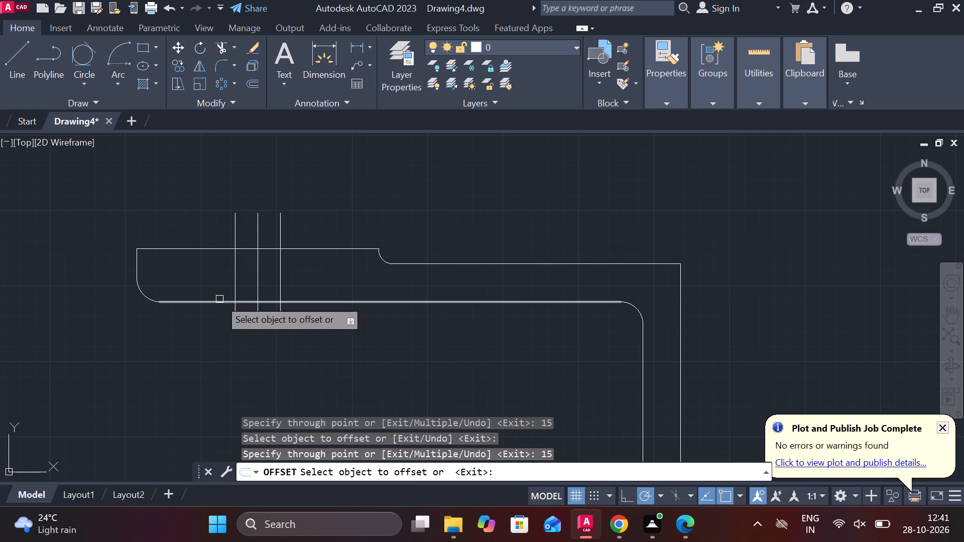
pyautogui.press('Escape')
# Trim the three vertical hole lines where they overhang the flange's top and lower edges.
pyautogui.write('TR')
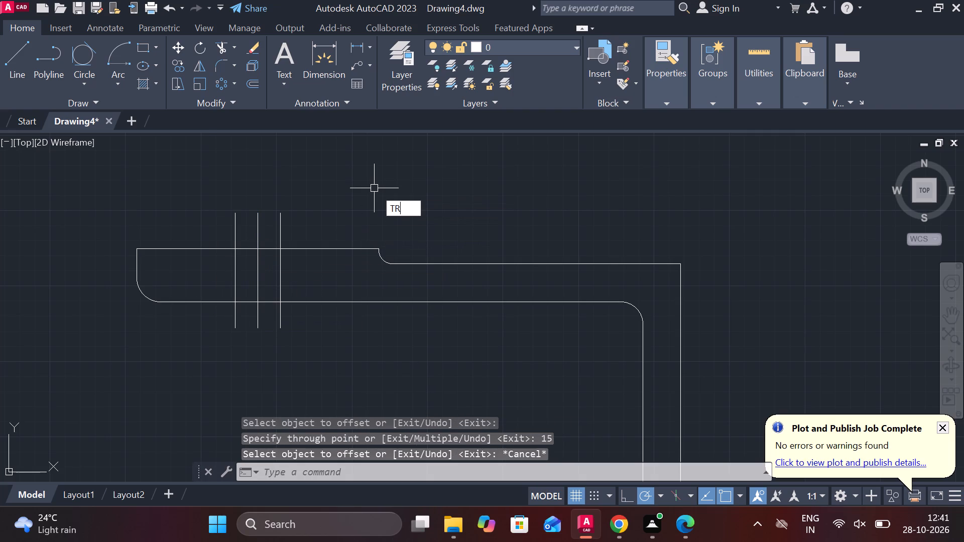
pyautogui.press('space')
pyautogui.moveTo(323, 223); pyautogui.dragTo(256, 232)
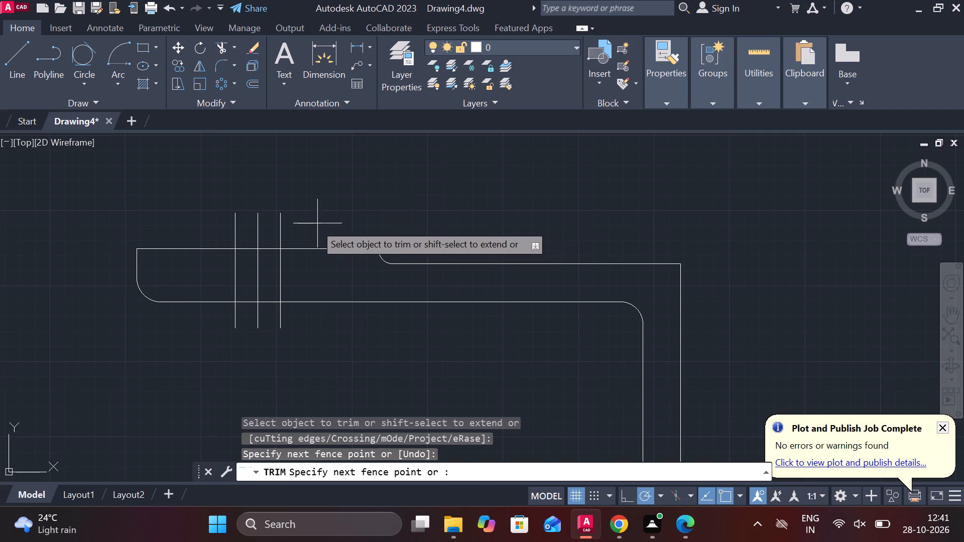
pyautogui.moveTo(256, 232); pyautogui.dragTo(198, 232)
pyautogui.click(226, 311)
pyautogui.moveTo(256, 317); pyautogui.dragTo(259, 318)
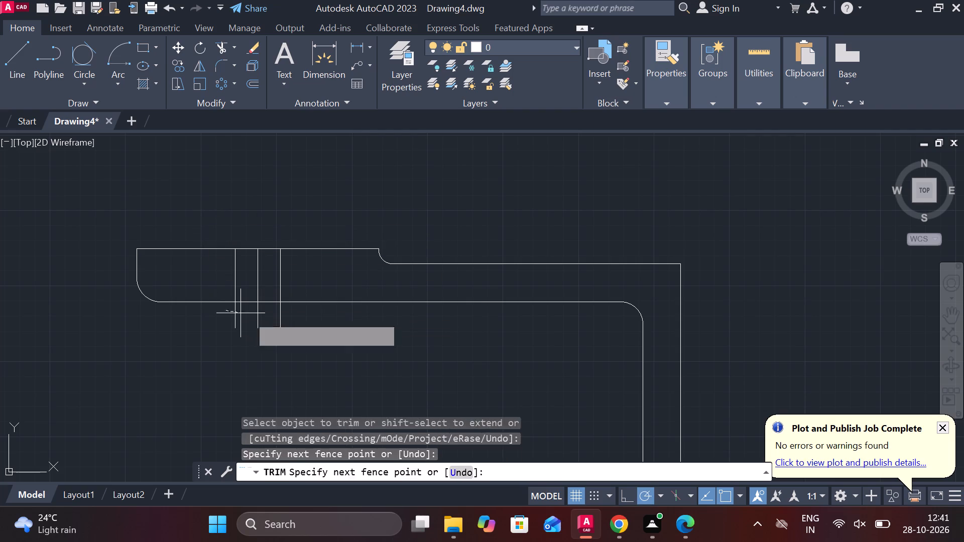
pyautogui.moveTo(259, 318); pyautogui.dragTo(281, 321)
pyautogui.moveTo(284, 321); pyautogui.dragTo(298, 320)
pyautogui.click(256, 317)
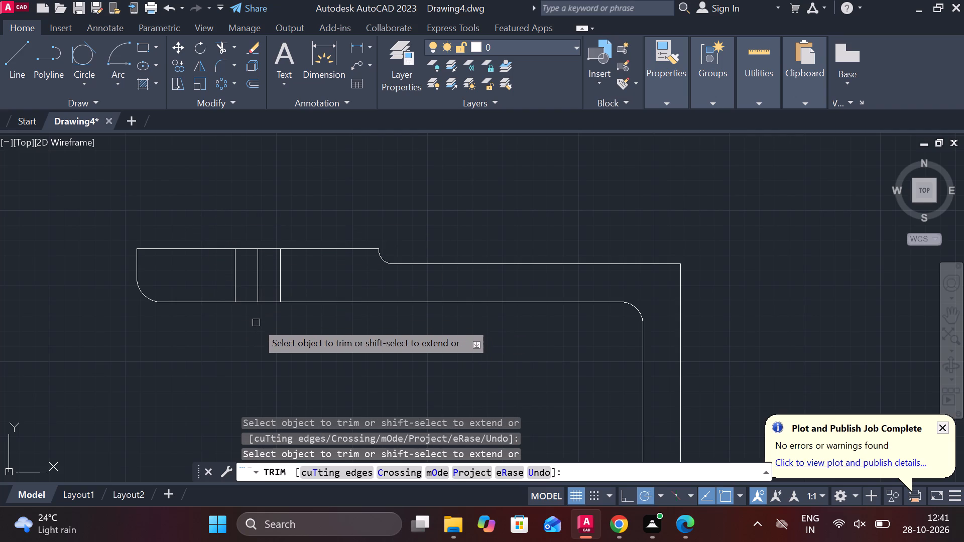
pyautogui.press('Escape')
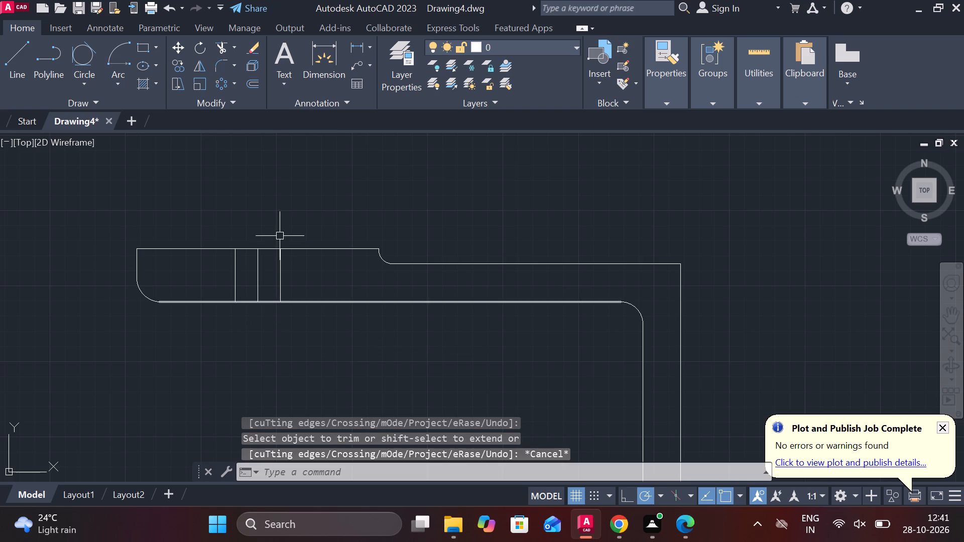
# Draw a 30 long horizontal line along the flange's lower edge between the two outer hole lines.
pyautogui.press('l')
pyautogui.press('Return')
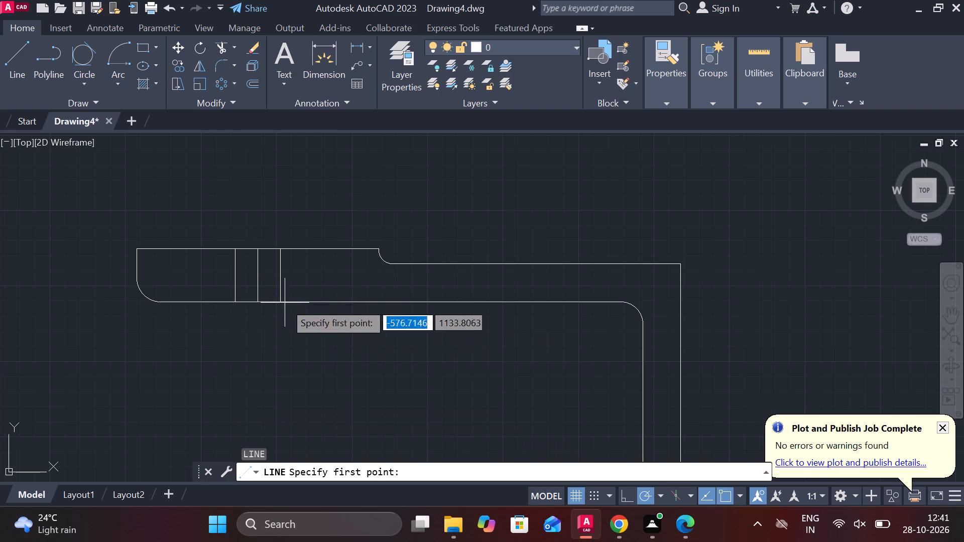
pyautogui.click(235, 298)
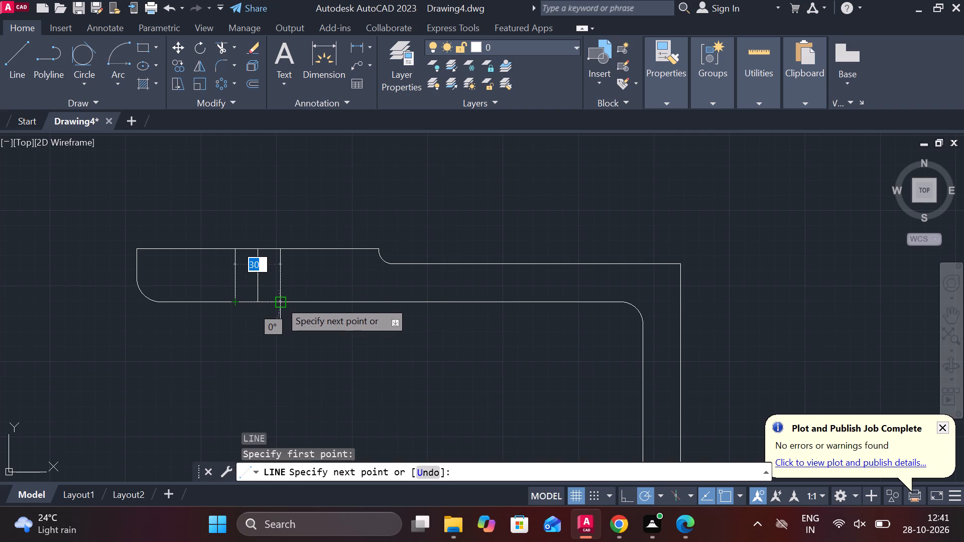
pyautogui.click(280, 301)
pyautogui.press('Escape')
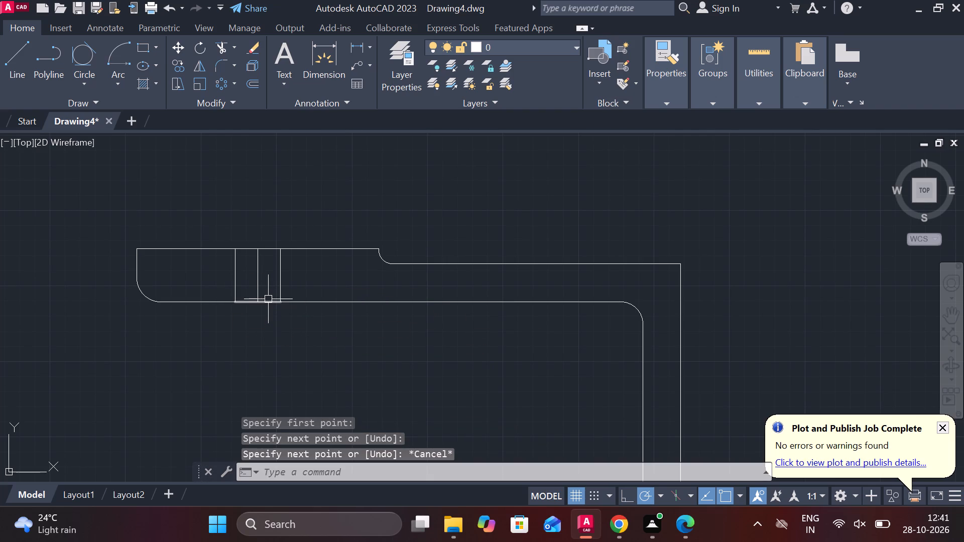
# Offset the short horizontal line between the outer hole lines by 15 upward into the flange.
pyautogui.click(270, 300)
pyautogui.press('o')
pyautogui.press('Return')
pyautogui.press('Return')
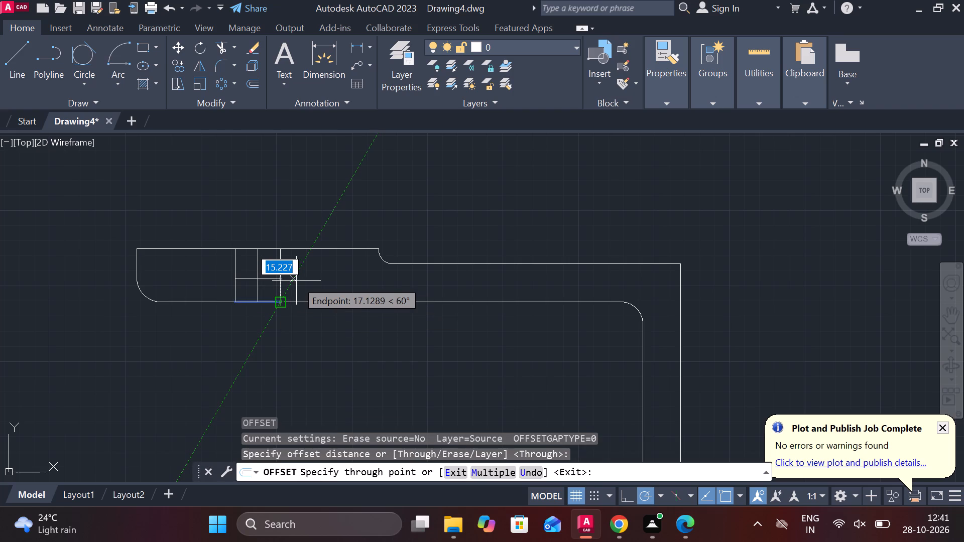
pyautogui.write('15')
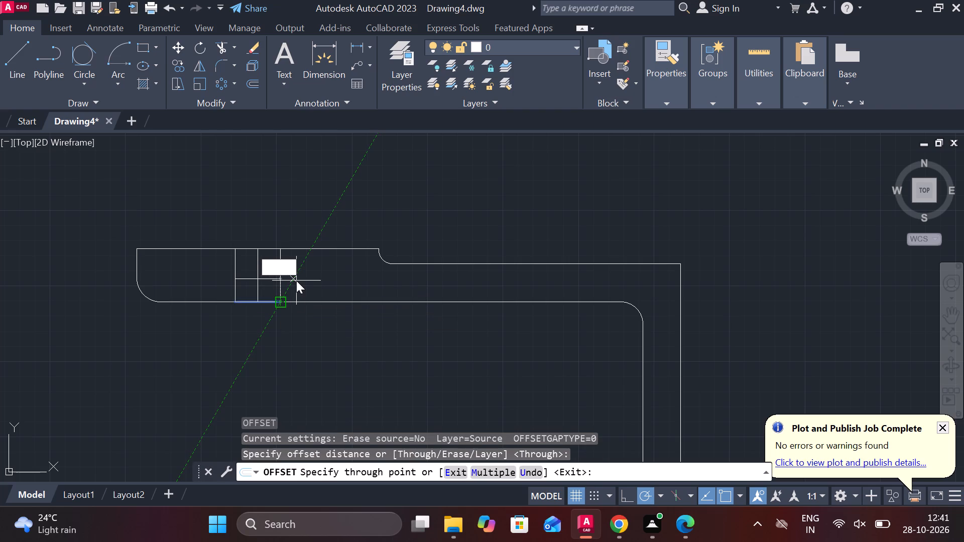
pyautogui.press('space')
pyautogui.press('Escape')
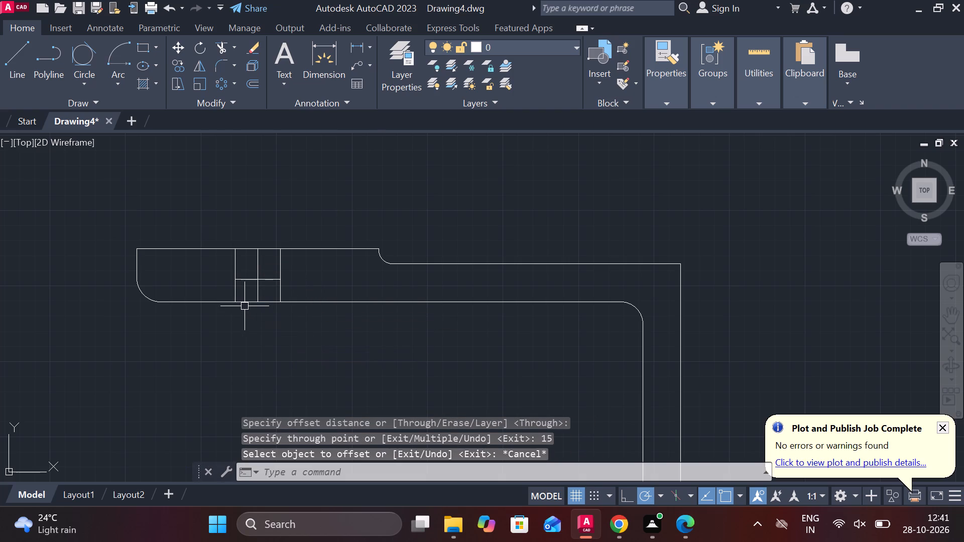
# Erase the short horizontal line lying on the flange's lower edge between the outer hole lines.
pyautogui.click(247, 304)
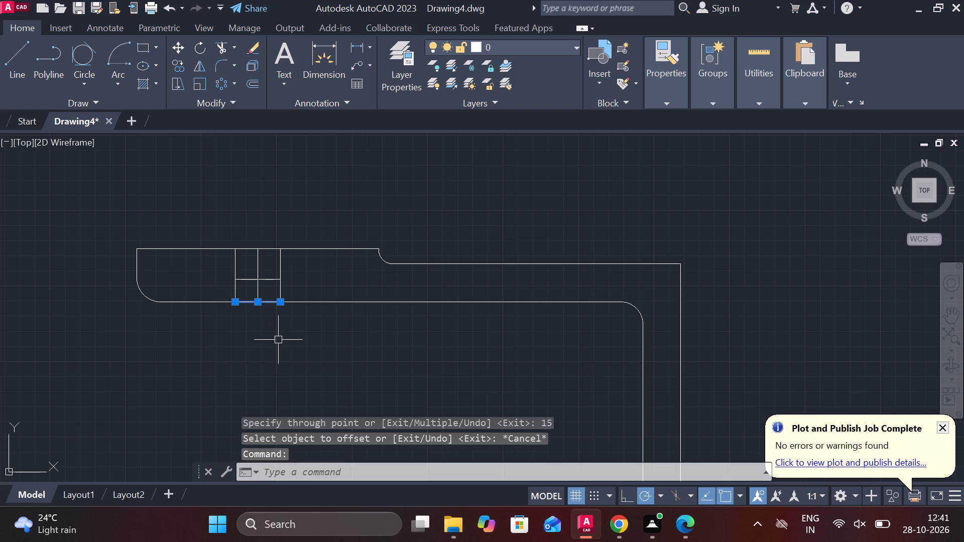
pyautogui.write('E')
pyautogui.press('space')
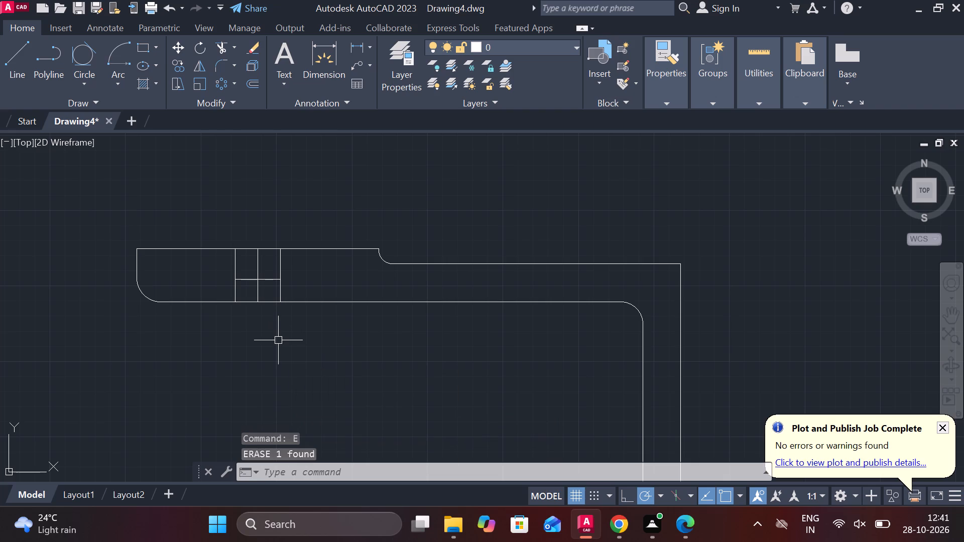
# Change the linetype of the three vertical hole lines and the short horizontal line between them to DASHED.
pyautogui.click(238, 261)
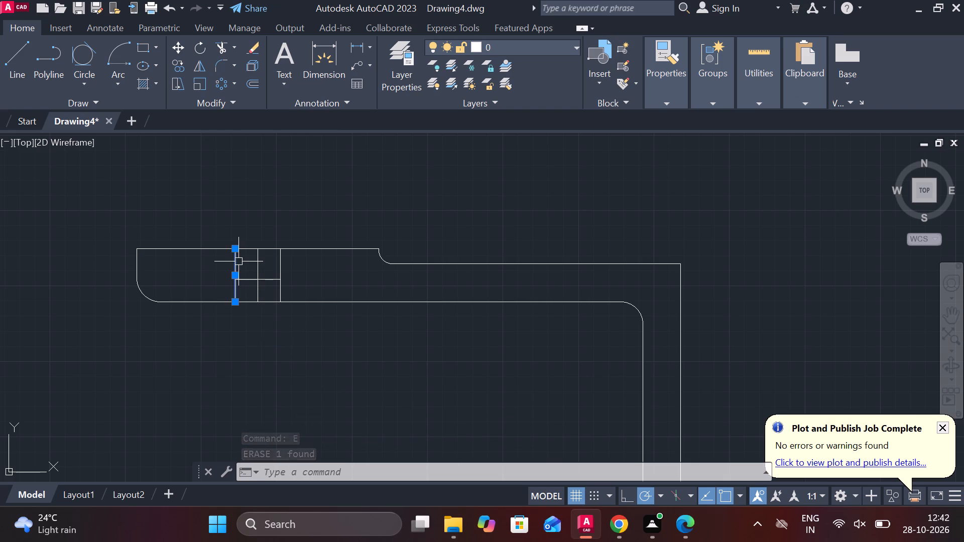
pyautogui.click(248, 278)
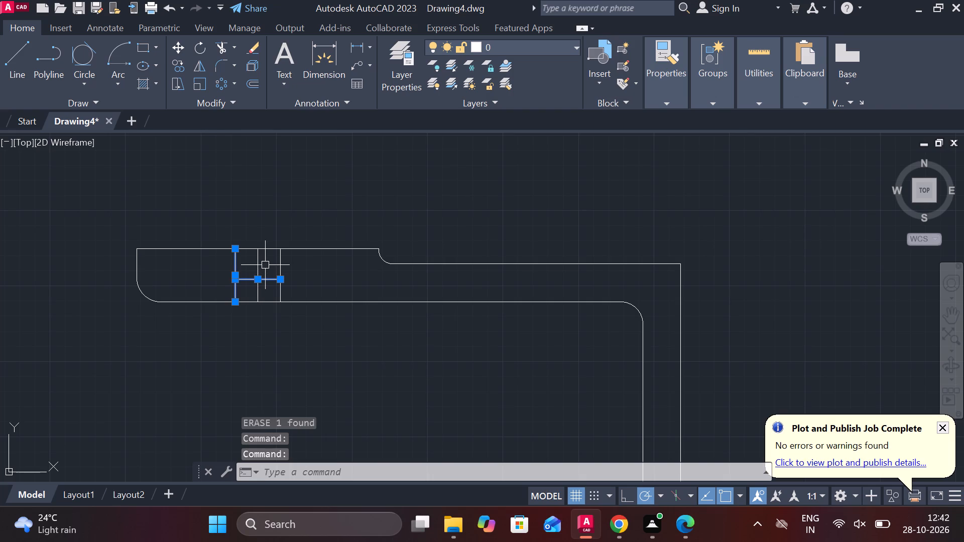
pyautogui.click(261, 262)
pyautogui.click(280, 267)
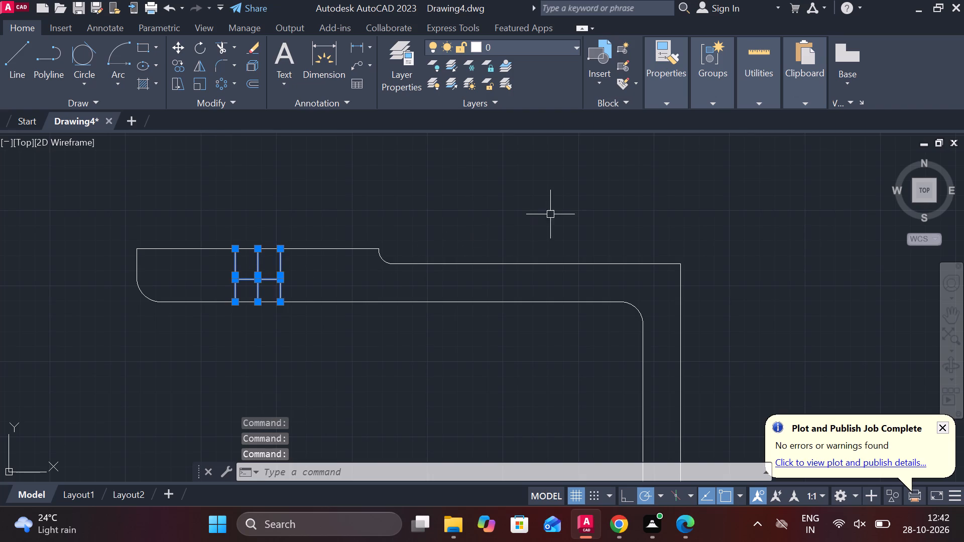
pyautogui.click(656, 108)
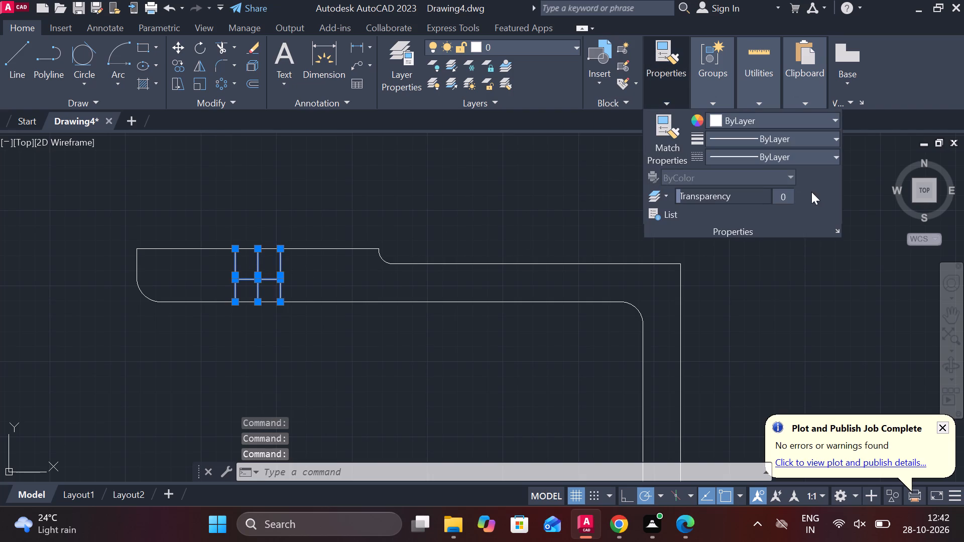
pyautogui.click(789, 155)
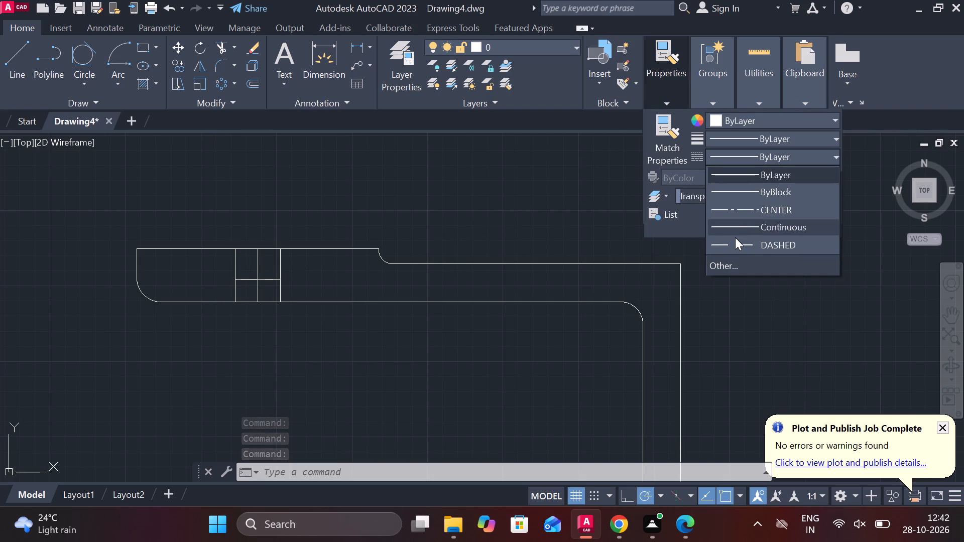
pyautogui.click(735, 241)
pyautogui.press('Escape')
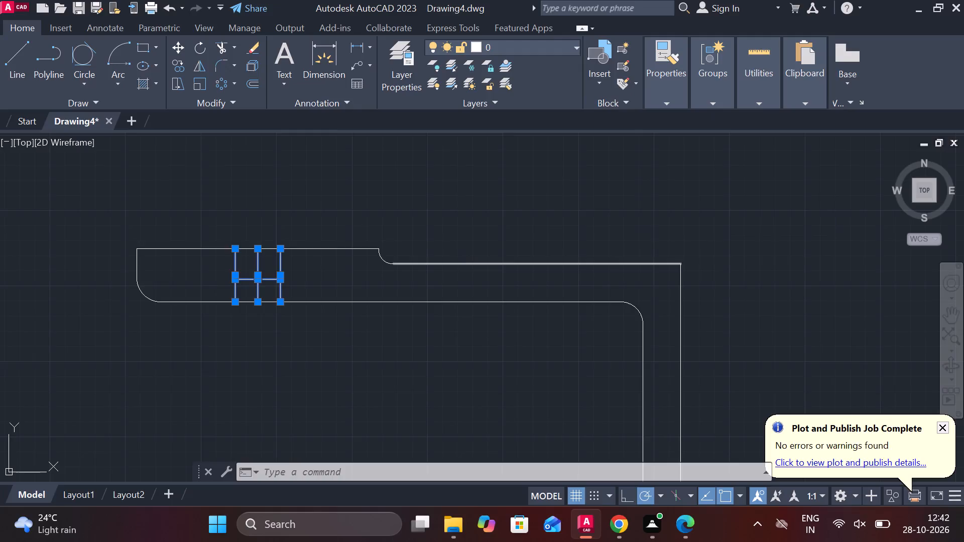
# Set both the global linetype scale factor and the current object scale to 2.
pyautogui.scroll(-2, 441, 260)
pyautogui.scroll(3, 362, 254)
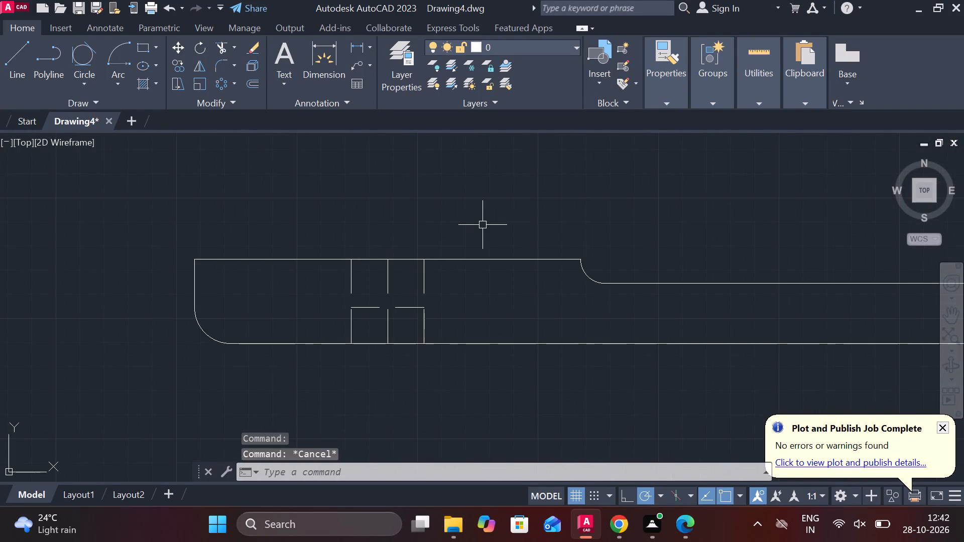
pyautogui.moveTo(464, 224); pyautogui.dragTo(354, 268, button='middle')
pyautogui.click(665, 100)
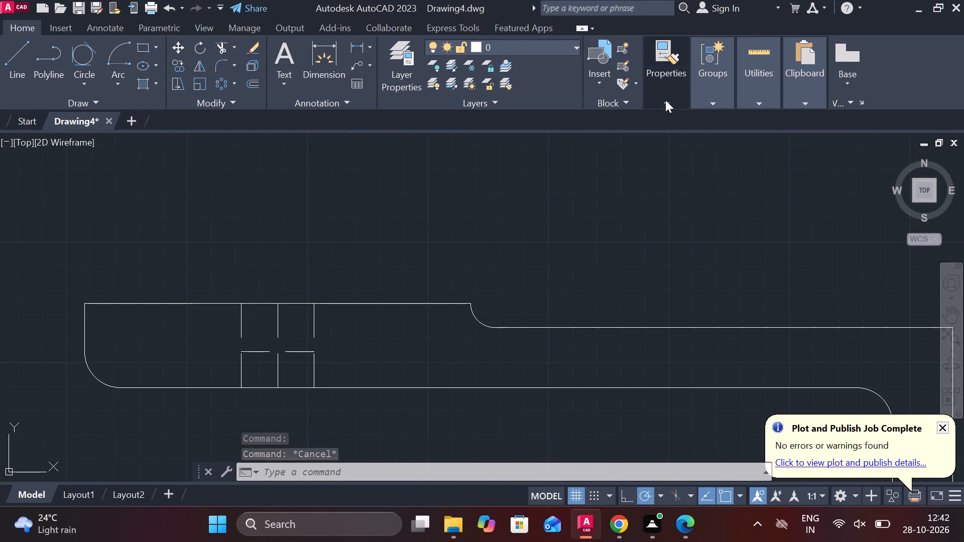
pyautogui.click(787, 159)
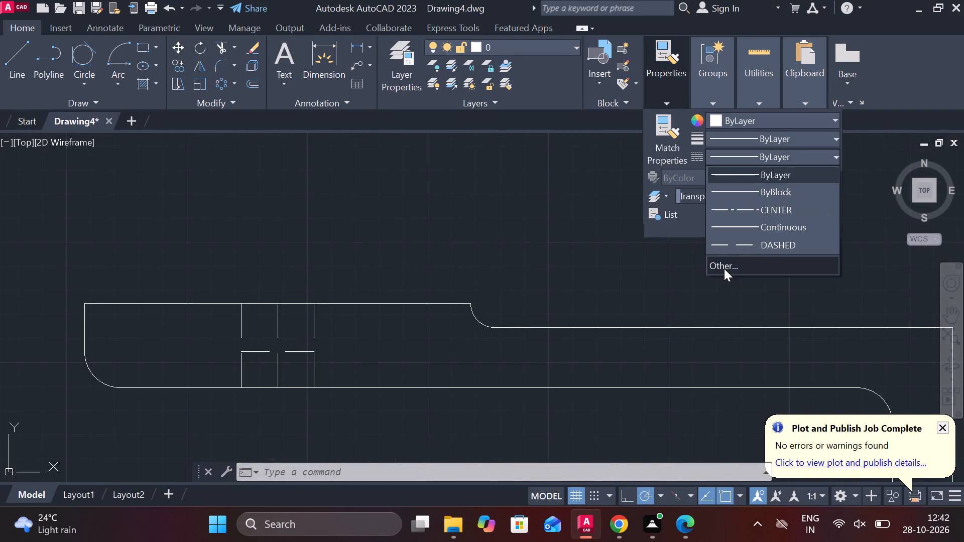
pyautogui.click(721, 258)
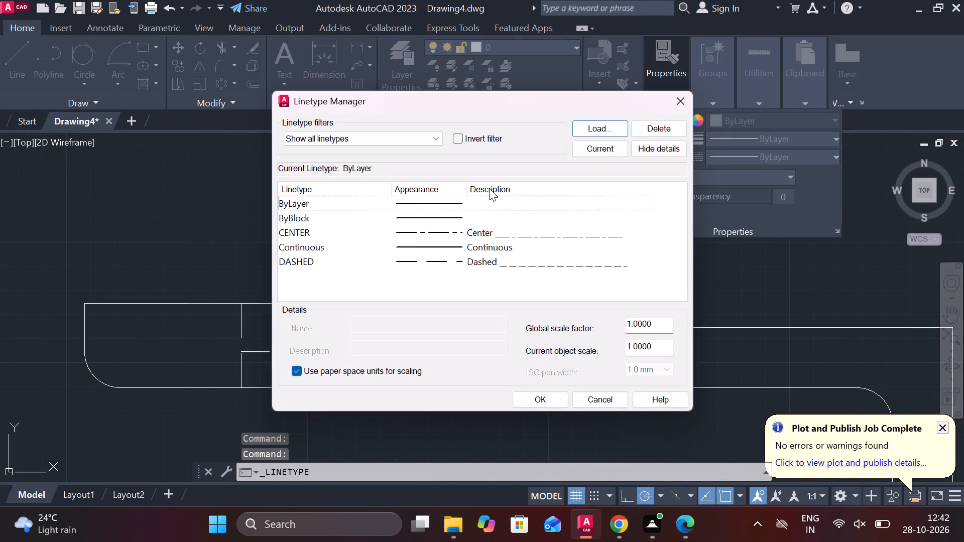
pyautogui.click(656, 324)
pyautogui.moveTo(650, 324); pyautogui.dragTo(611, 325)
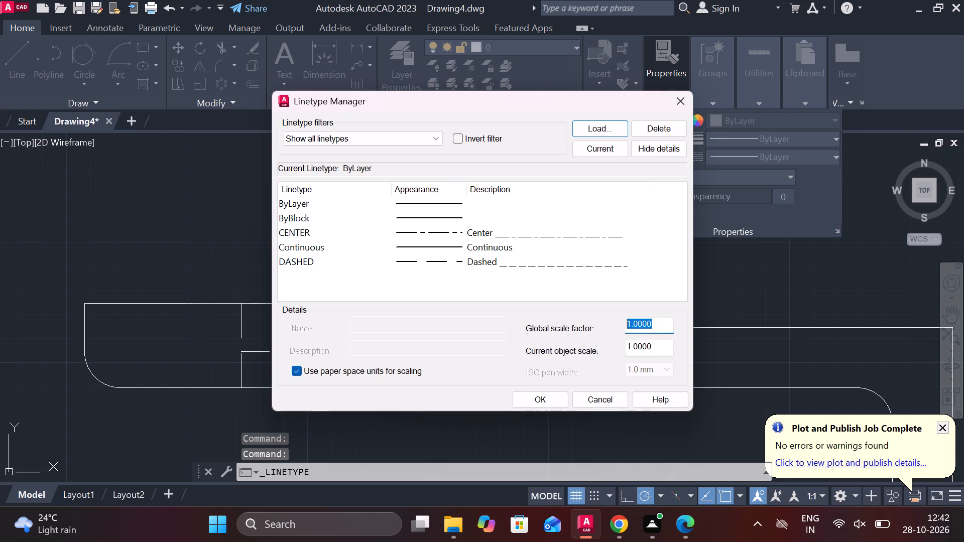
pyautogui.moveTo(611, 325); pyautogui.dragTo(610, 325)
pyautogui.press('2')
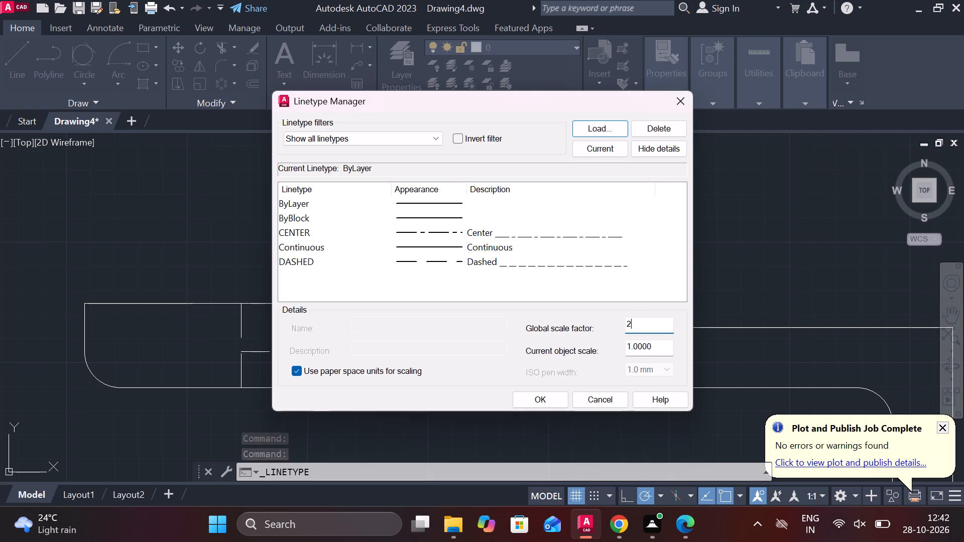
pyautogui.moveTo(655, 353); pyautogui.dragTo(622, 352)
pyautogui.click(615, 351)
pyautogui.press('2')
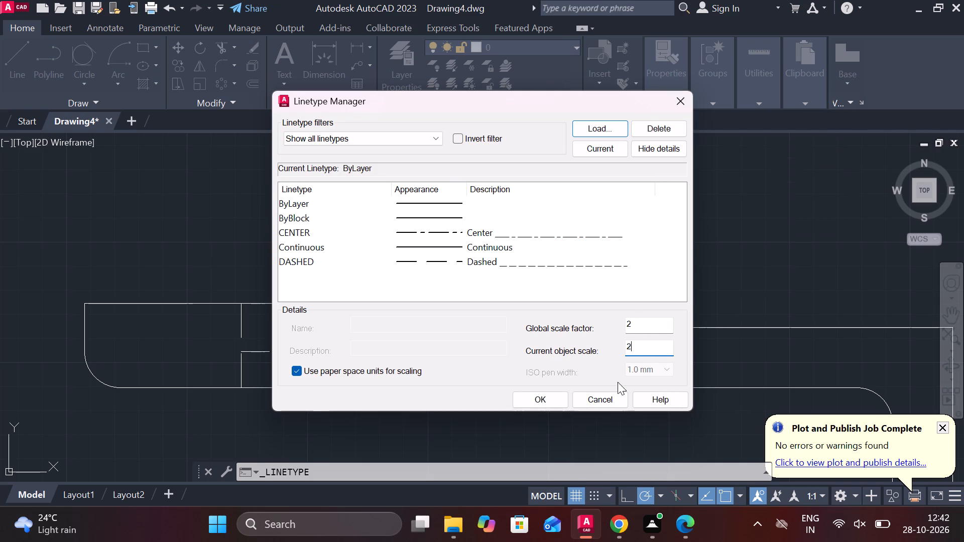
pyautogui.click(556, 395)
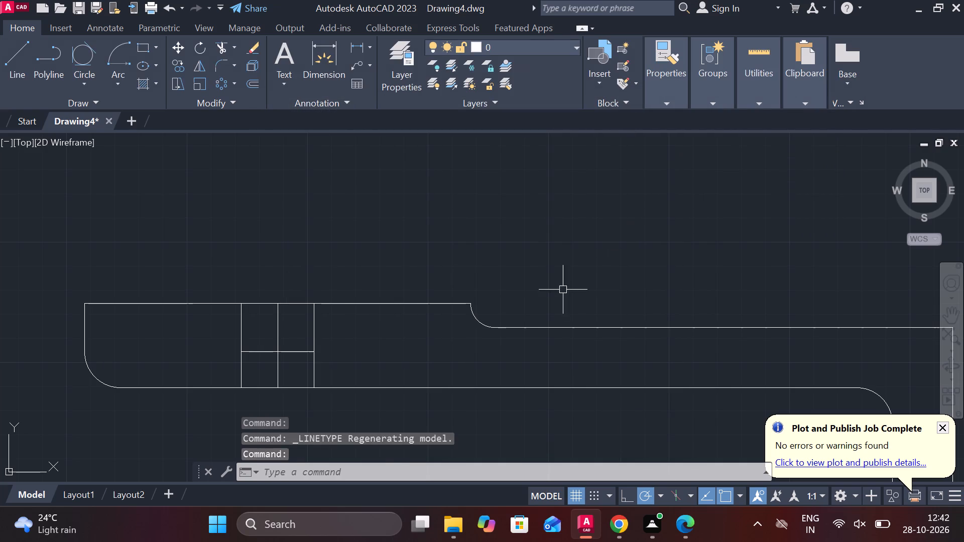
# Set both the global linetype scale factor and the current object scale to 0.2.
pyautogui.click(681, 105)
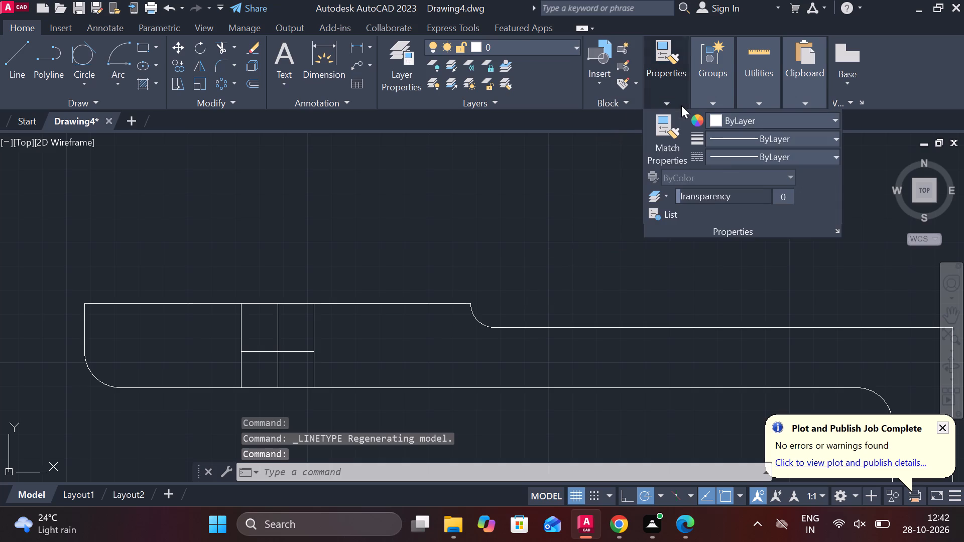
pyautogui.click(753, 160)
pyautogui.click(743, 265)
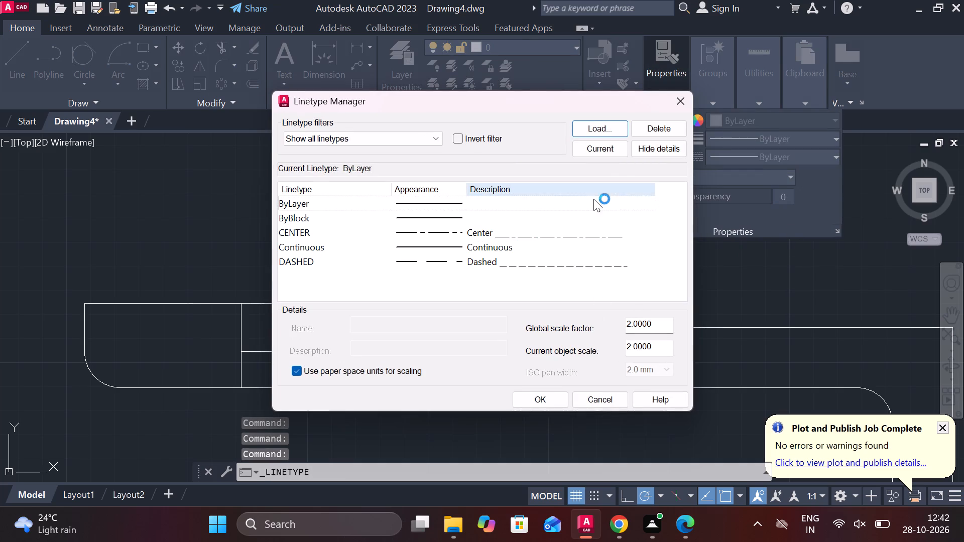
pyautogui.moveTo(645, 332); pyautogui.dragTo(638, 336)
pyautogui.click(591, 336)
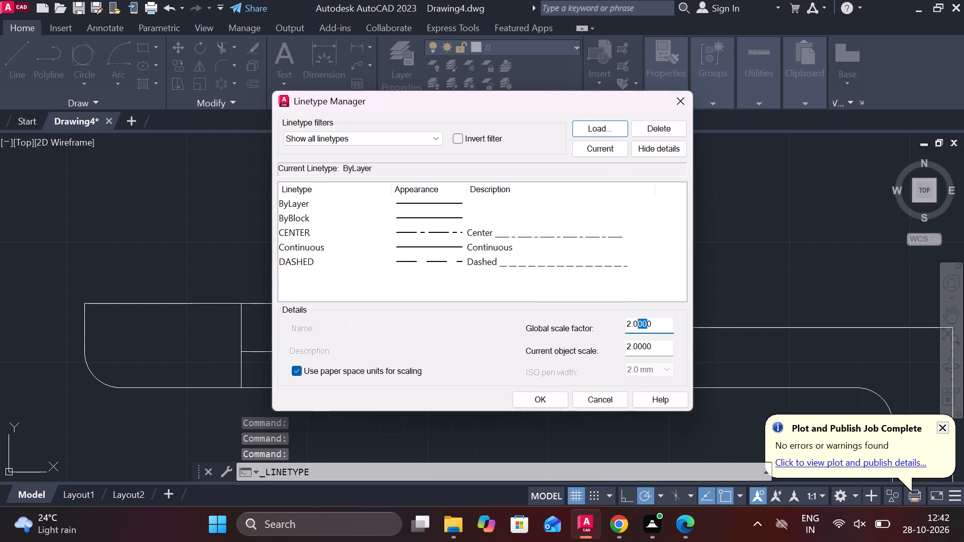
pyautogui.click(656, 322)
pyautogui.moveTo(651, 323); pyautogui.dragTo(608, 323)
pyautogui.press('.')
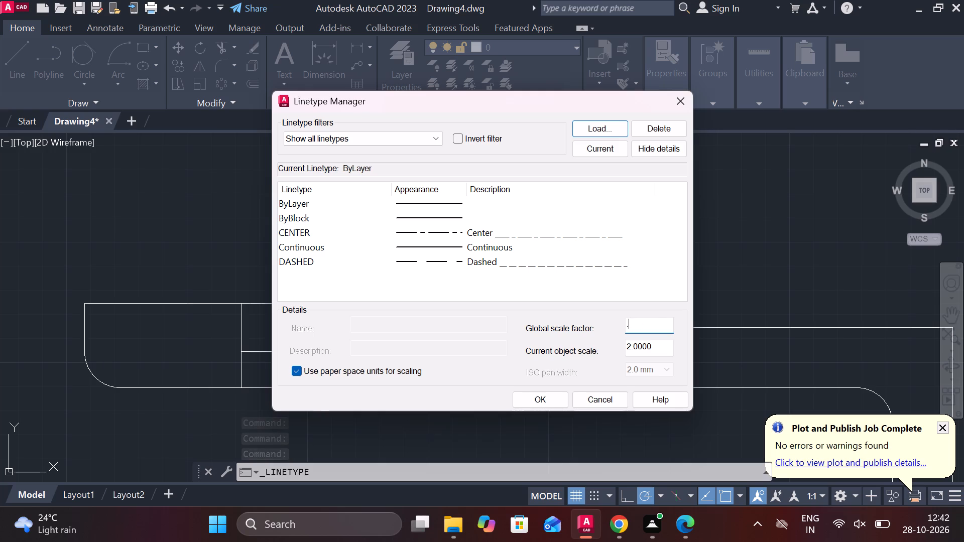
pyautogui.press('2')
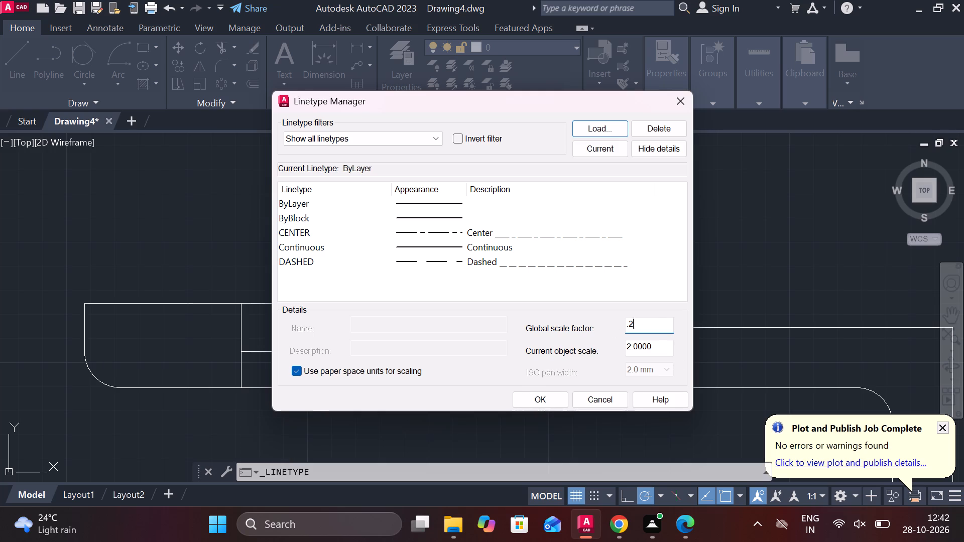
pyautogui.click(665, 350)
pyautogui.moveTo(656, 350); pyautogui.dragTo(602, 351)
pyautogui.write('.2')
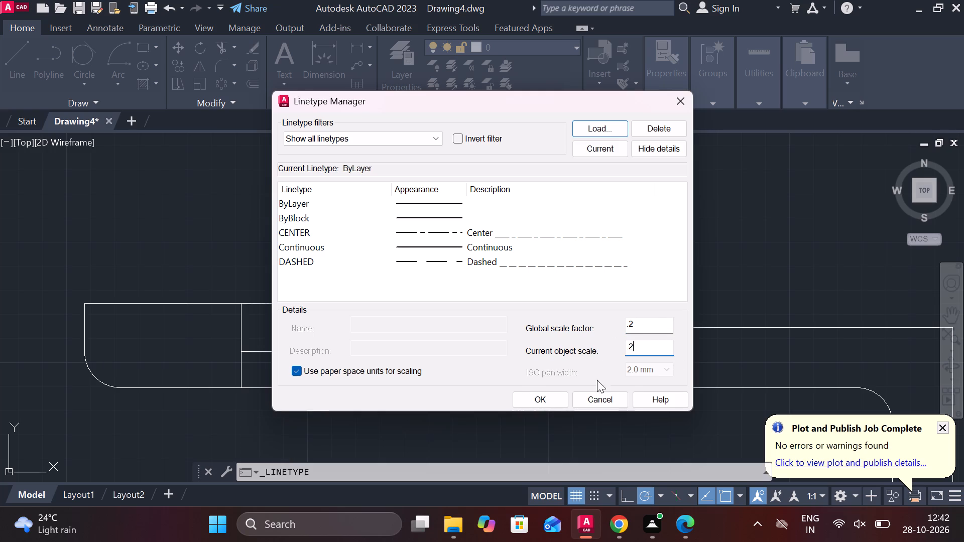
pyautogui.click(565, 394)
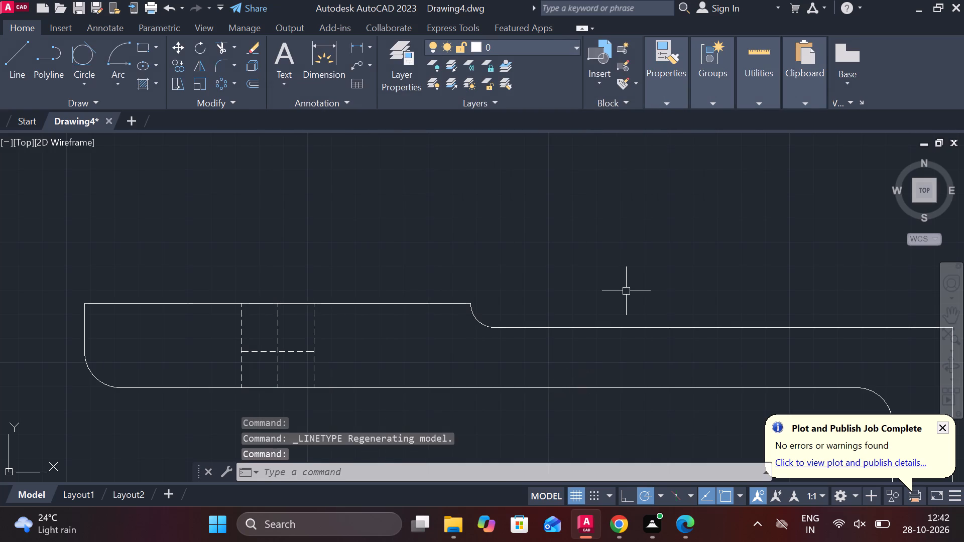
# Draw a horizontal projection line from the bottom of the front view's slotted lug to the side view's inner vertical line.
pyautogui.scroll(-4, 626, 287)
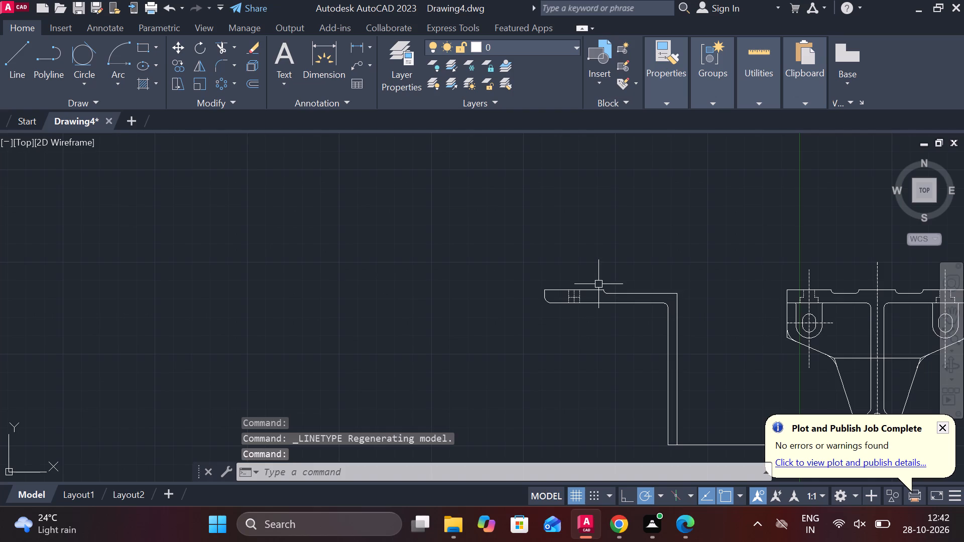
pyautogui.scroll(2, 594, 284)
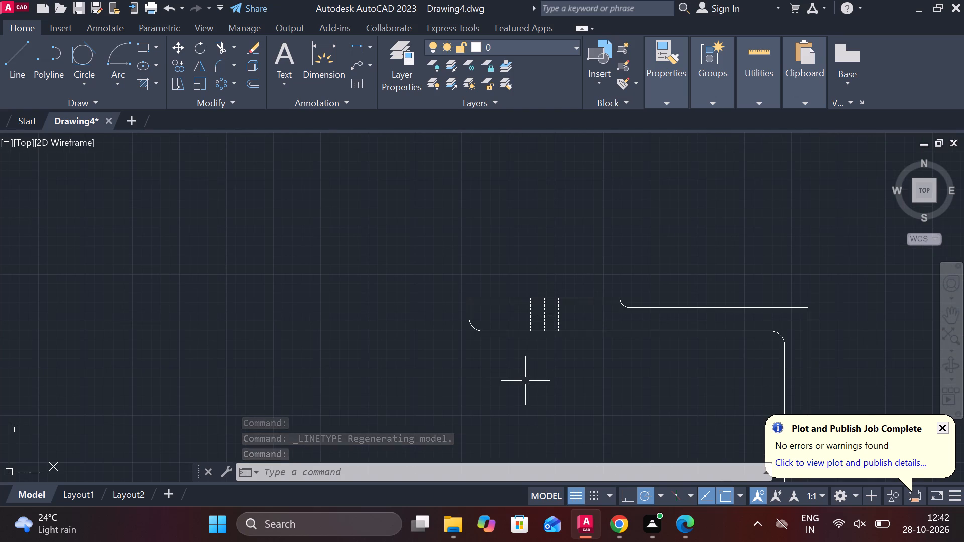
pyautogui.scroll(1, 599, 295)
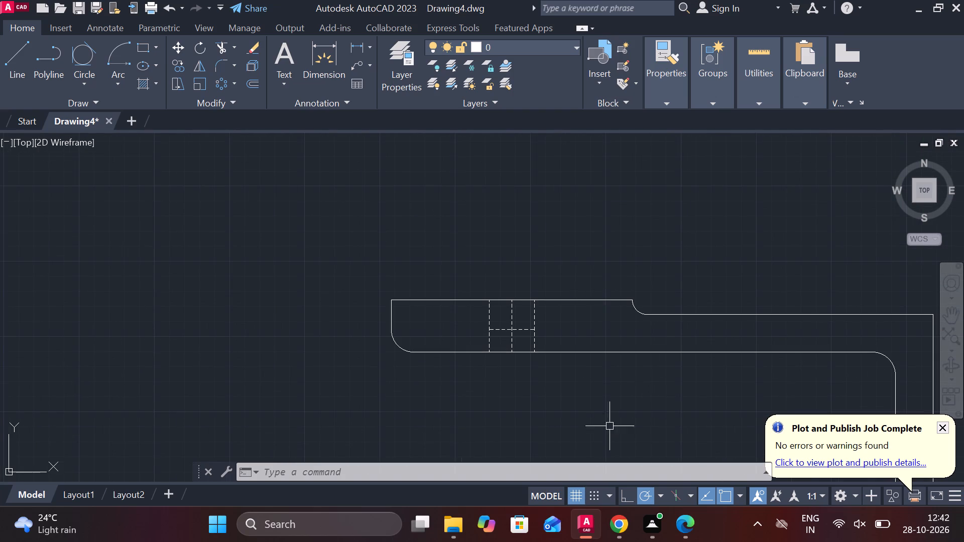
pyautogui.moveTo(603, 400); pyautogui.dragTo(295, 250, button='middle')
pyautogui.scroll(2, 464, 257)
pyautogui.scroll(-3, 464, 257)
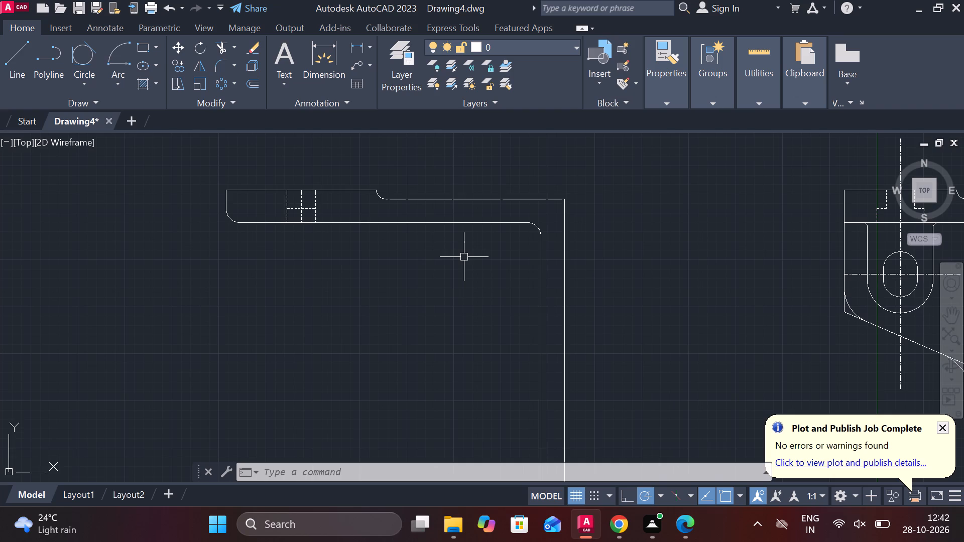
pyautogui.scroll(-2, 509, 262)
pyautogui.scroll(2, 667, 269)
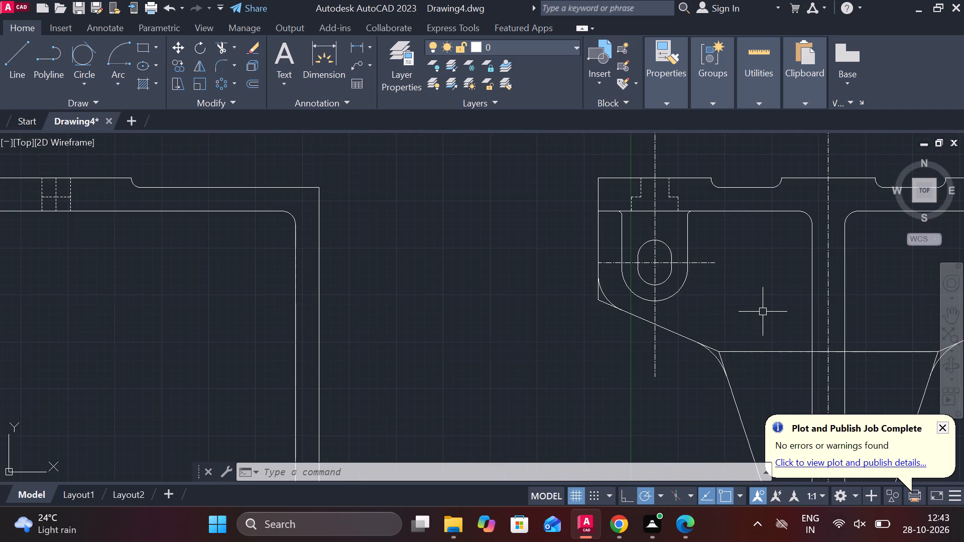
pyautogui.press('l')
pyautogui.press('Return')
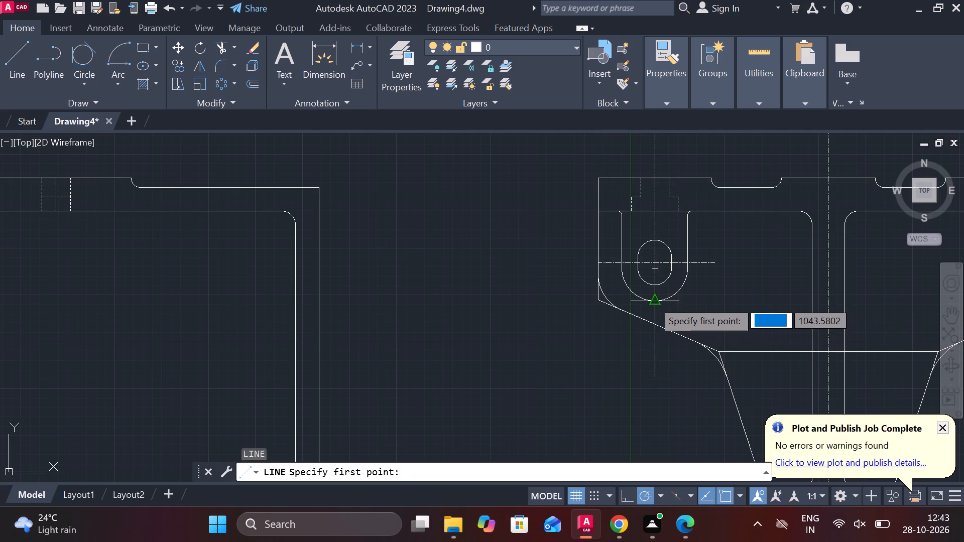
pyautogui.click(653, 301)
pyautogui.moveTo(302, 303); pyautogui.dragTo(315, 304, button='middle')
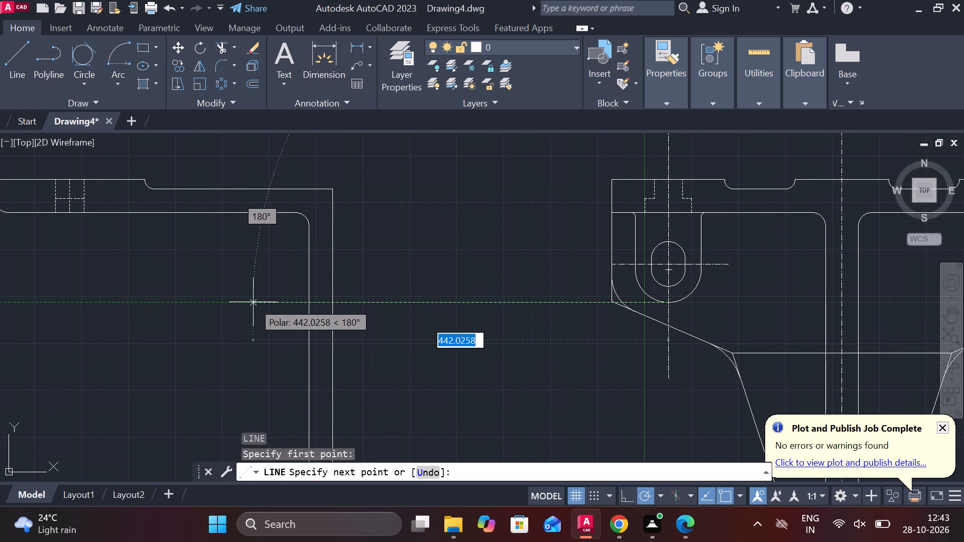
pyautogui.click(307, 304)
pyautogui.press('Escape')
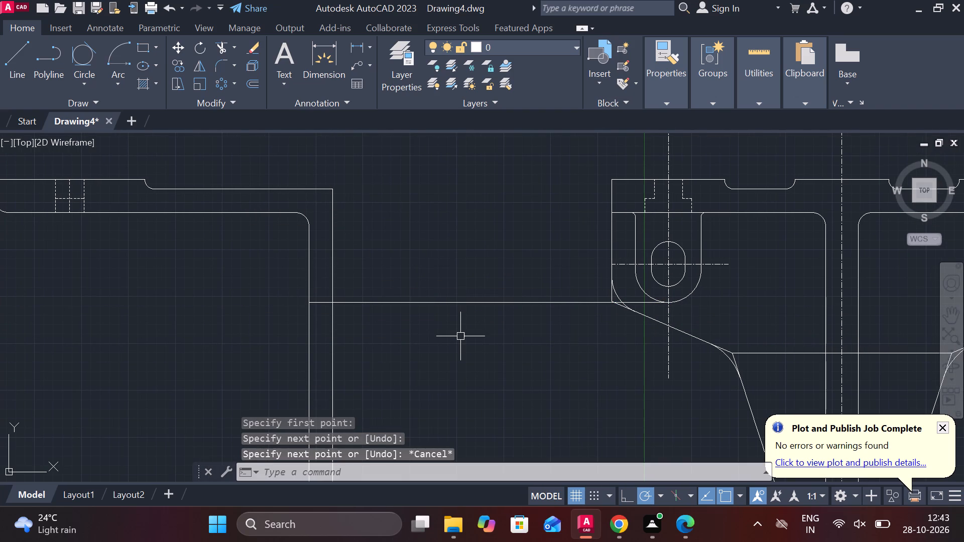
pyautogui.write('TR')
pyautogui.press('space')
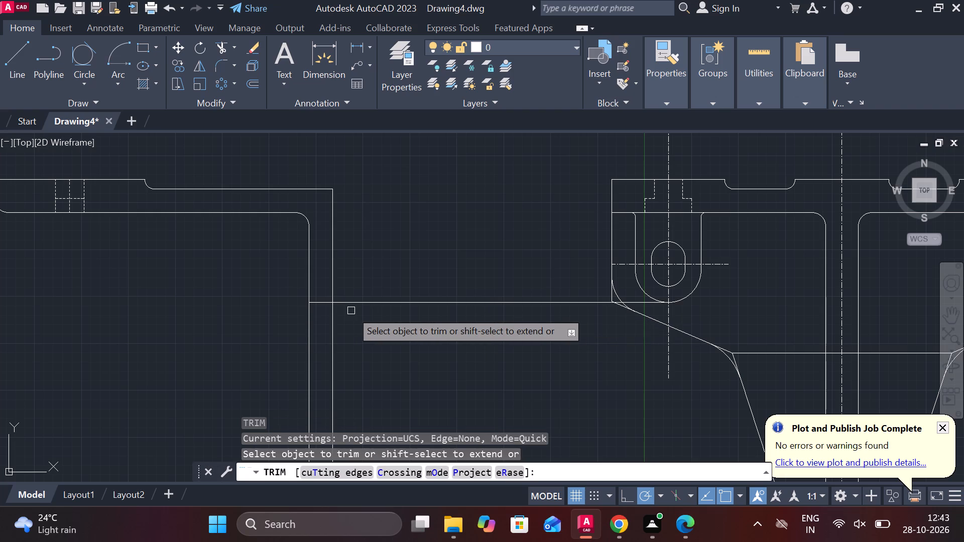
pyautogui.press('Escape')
# Draw the side view's lug outline from the projection line's end: 25 outward from the inner vertical line, and up to the flange's lower edge.
pyautogui.scroll(2, 242, 302)
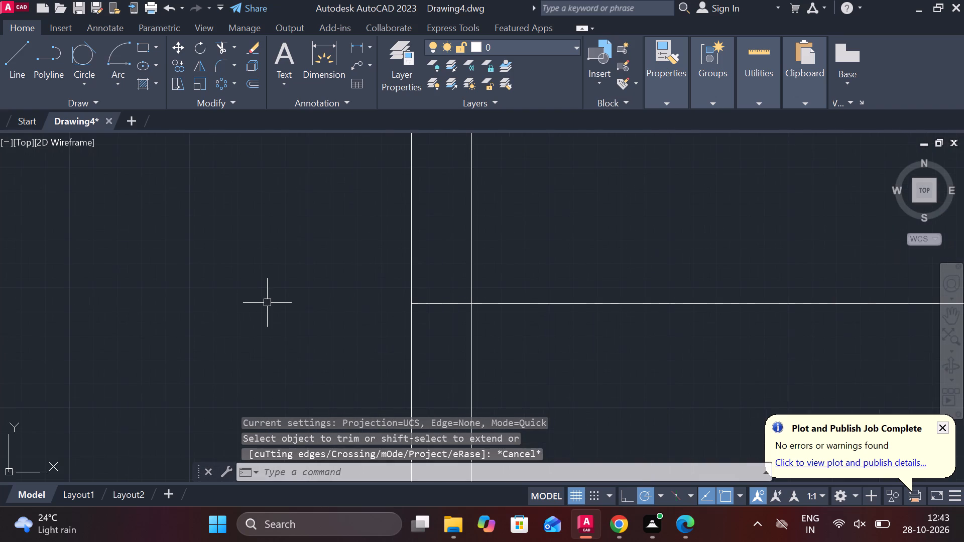
pyautogui.press('l')
pyautogui.press('Return')
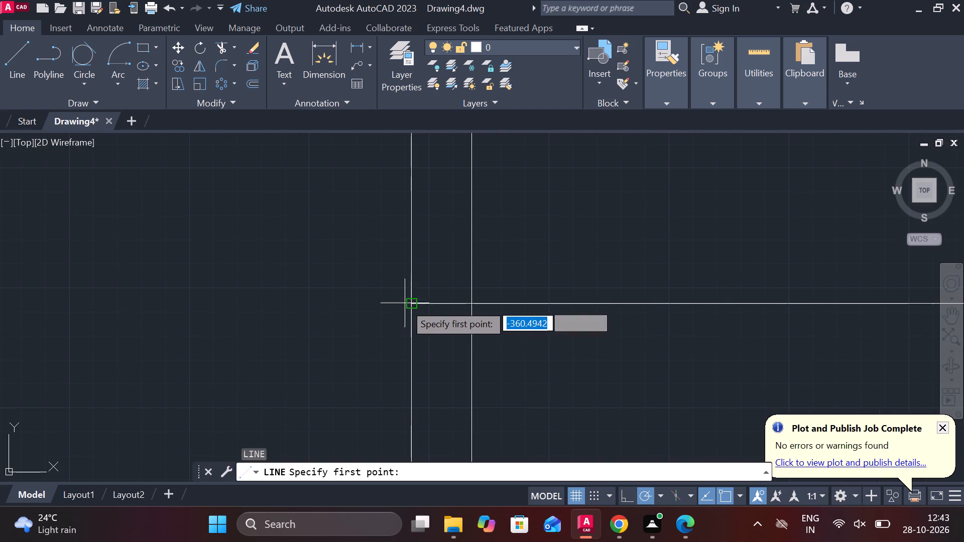
pyautogui.click(410, 306)
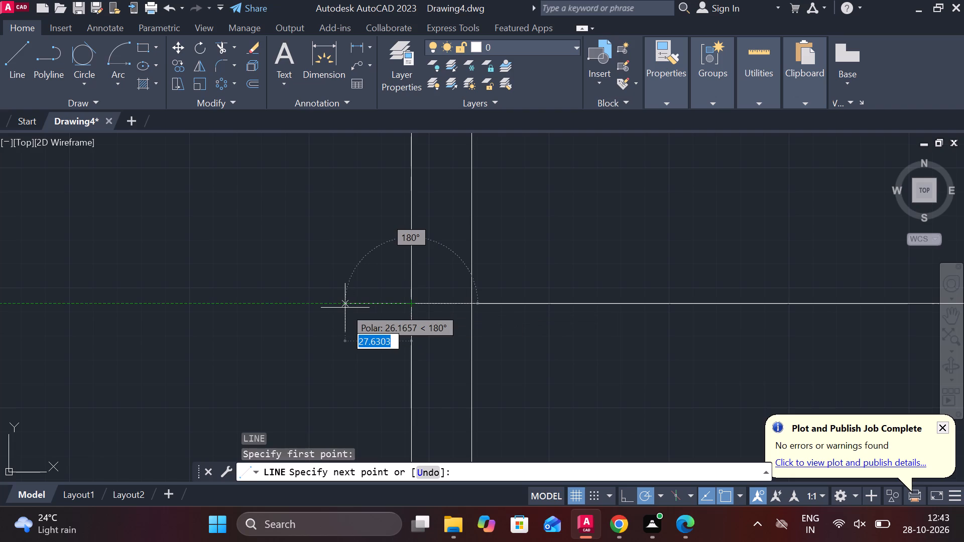
pyautogui.write('25')
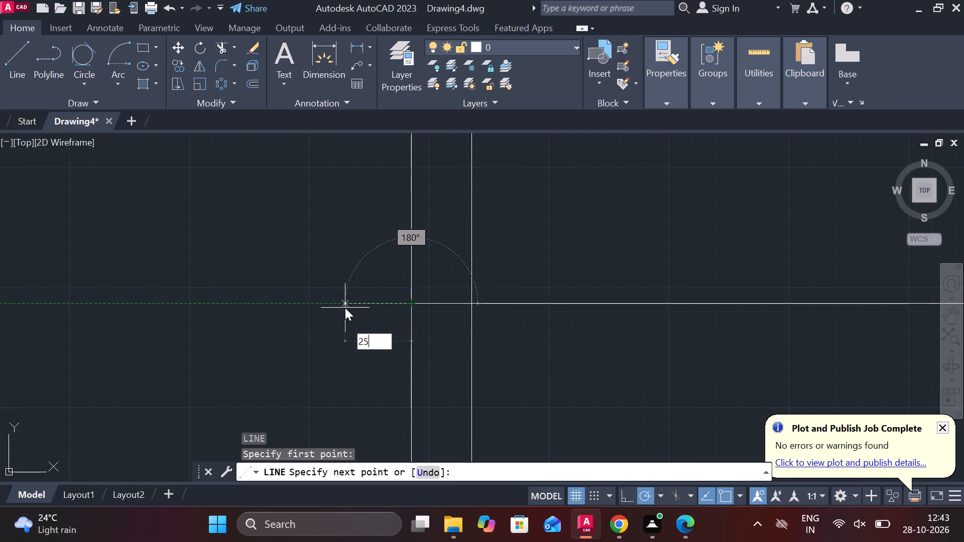
pyautogui.press('Return')
pyautogui.scroll(-1, 345, 307)
pyautogui.moveTo(340, 279); pyautogui.dragTo(351, 330, button='middle')
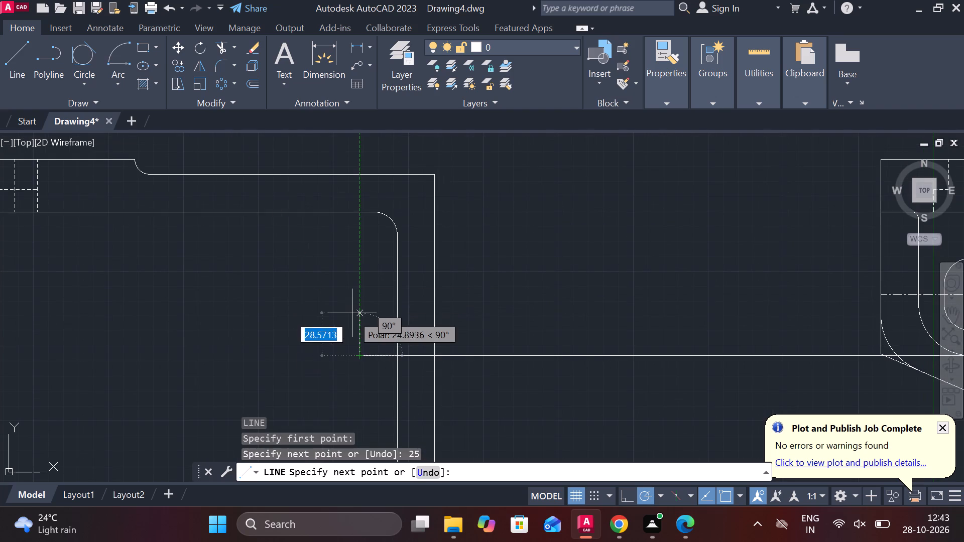
pyautogui.click(359, 214)
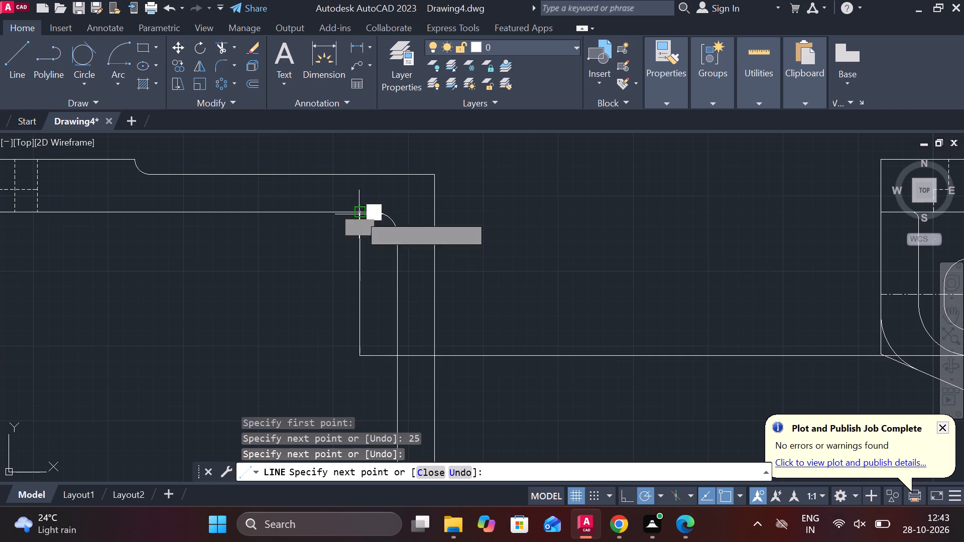
pyautogui.press('Escape')
# Erase the horizontal projection line between the side view and the front view's lug.
pyautogui.scroll(1, 364, 326)
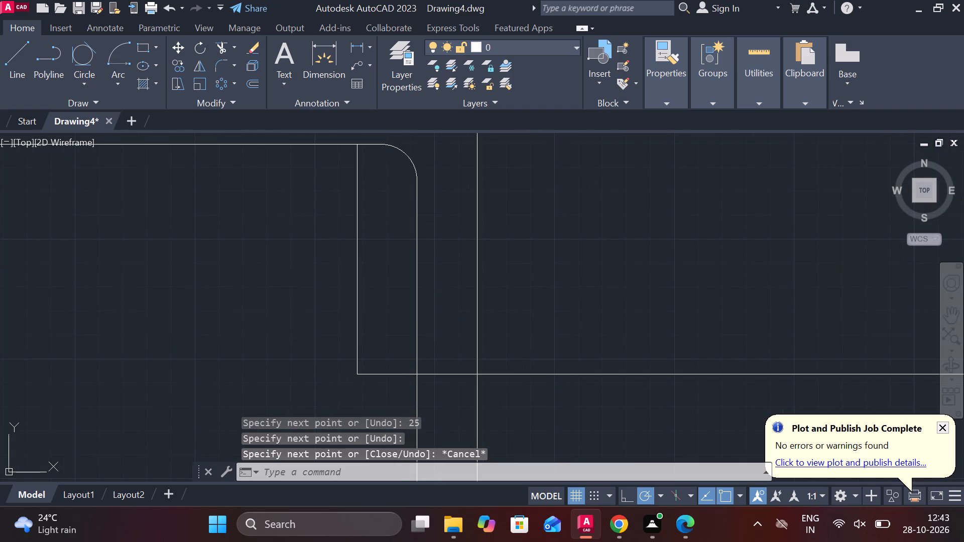
pyautogui.click(521, 373)
pyautogui.scroll(-2, 521, 373)
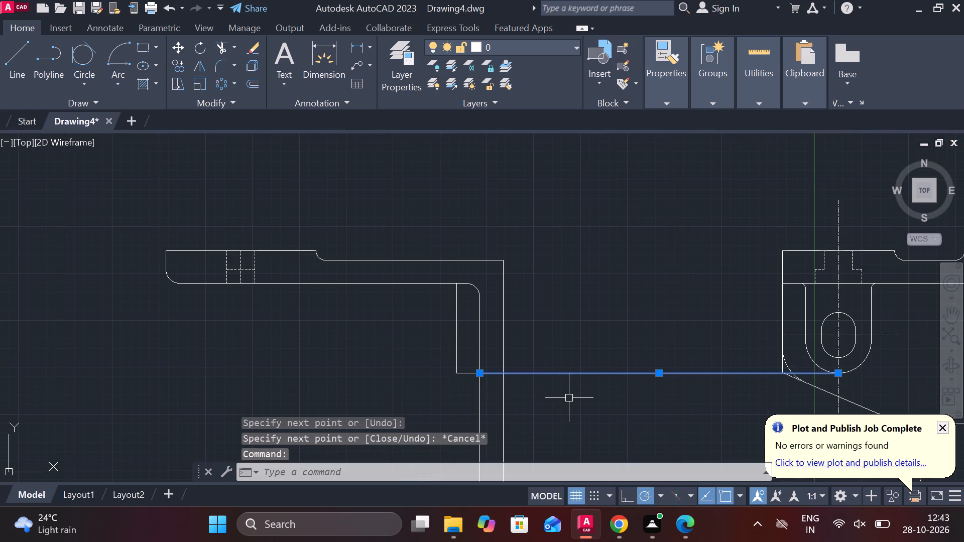
pyautogui.write('E')
pyautogui.press('space')
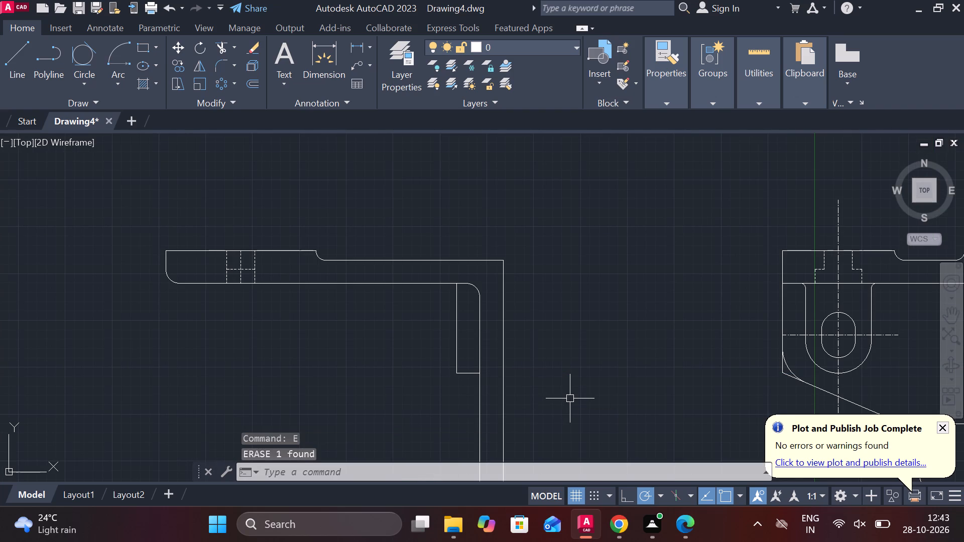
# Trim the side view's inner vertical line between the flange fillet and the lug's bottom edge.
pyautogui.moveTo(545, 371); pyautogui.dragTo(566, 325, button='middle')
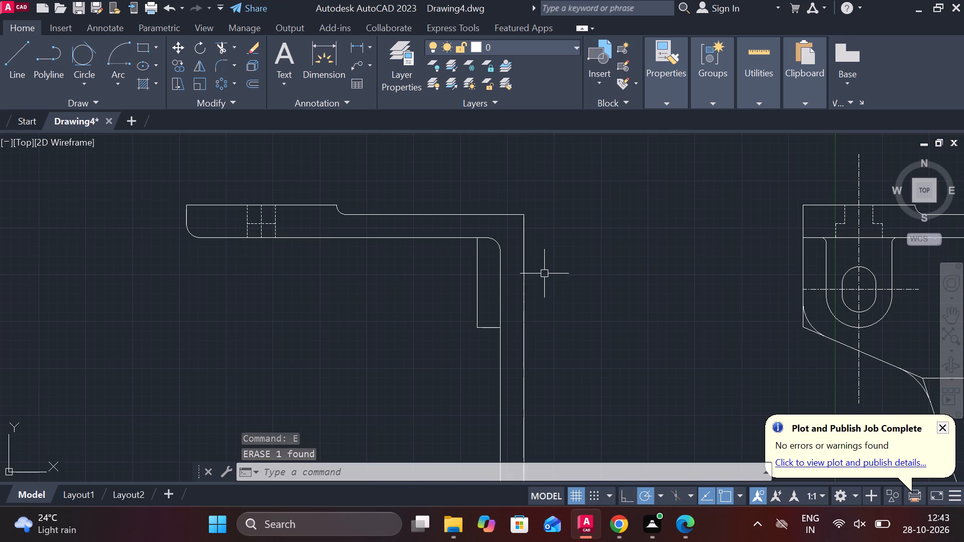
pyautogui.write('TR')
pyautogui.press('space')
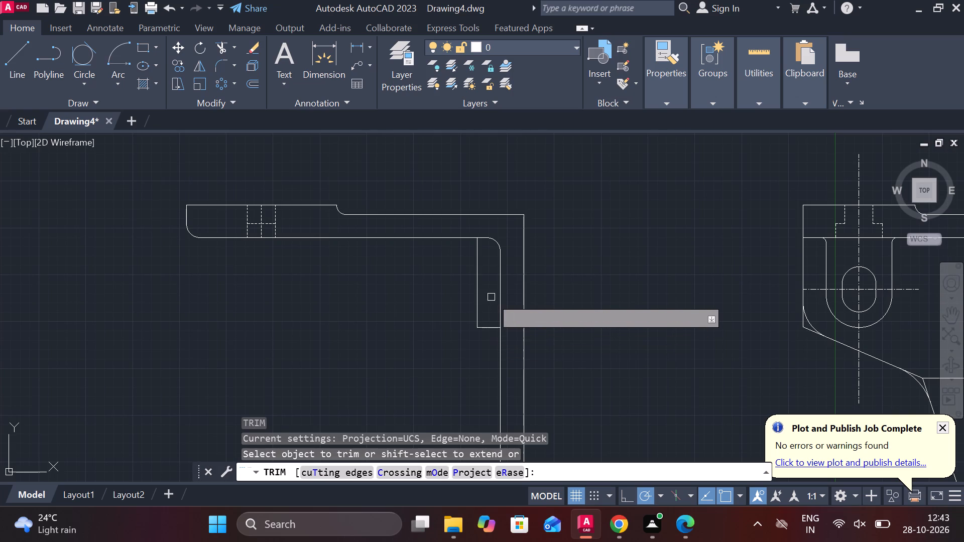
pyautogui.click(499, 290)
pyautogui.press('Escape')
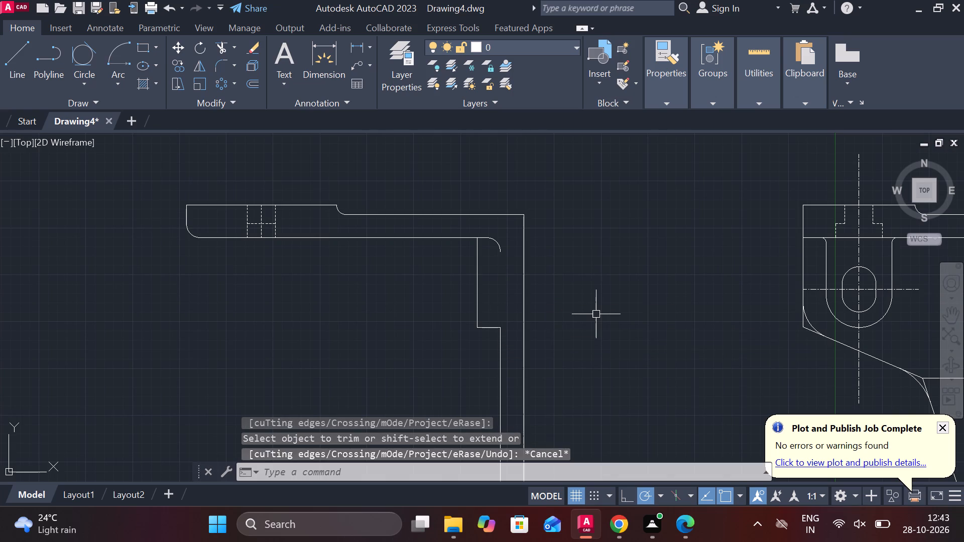
# Fillet the corner between the lug's bottom edge and the side view's inner vertical line with radius 5.
pyautogui.write('F R')
pyautogui.press('space')
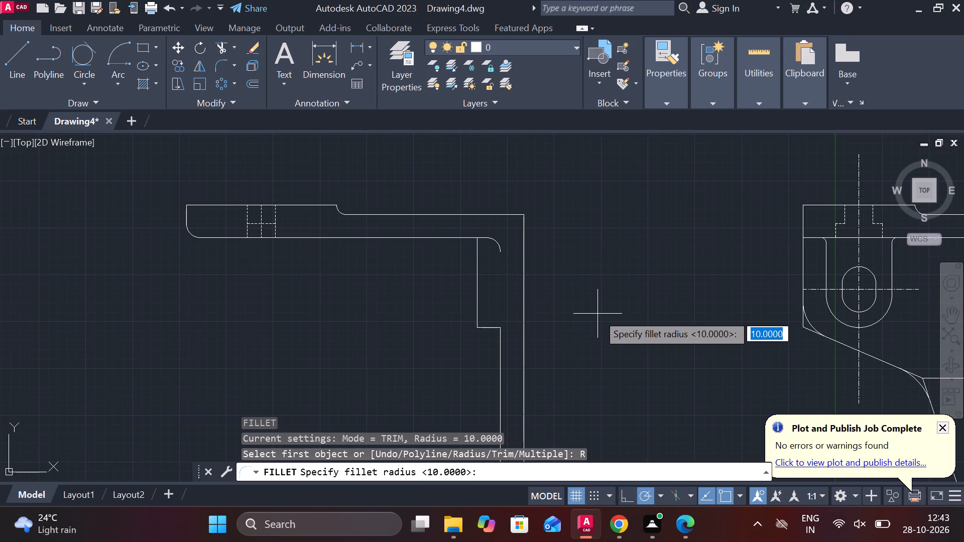
pyautogui.press('5')
pyautogui.press('space')
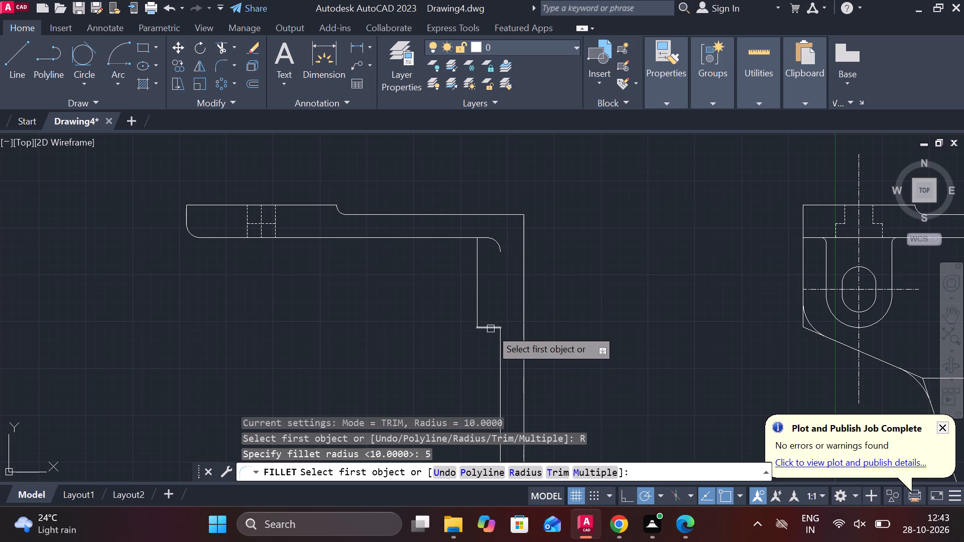
pyautogui.click(491, 329)
pyautogui.click(497, 336)
pyautogui.press('Escape')
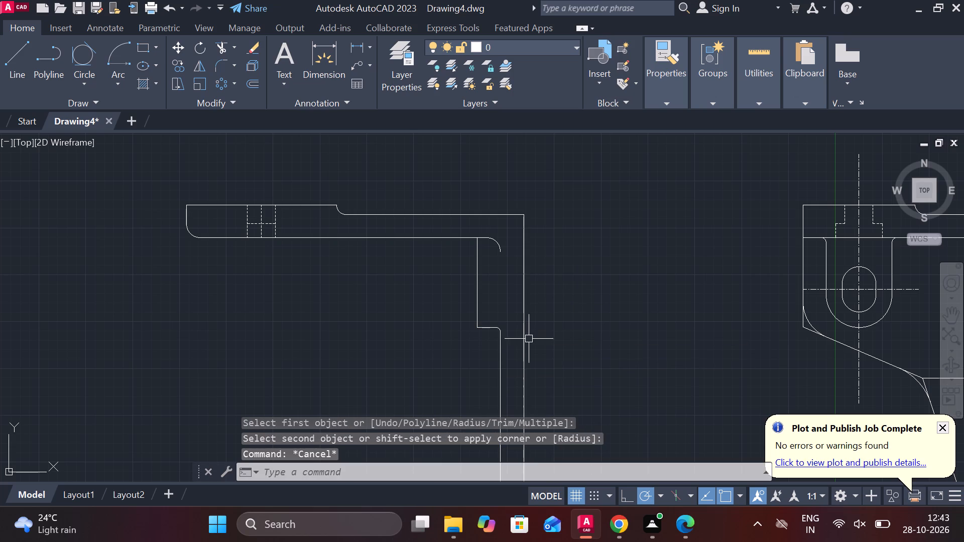
# Extend the side view's inner vertical line upward to the flange fillet.
pyautogui.write('EX')
pyautogui.press('space')
pyautogui.click(502, 348)
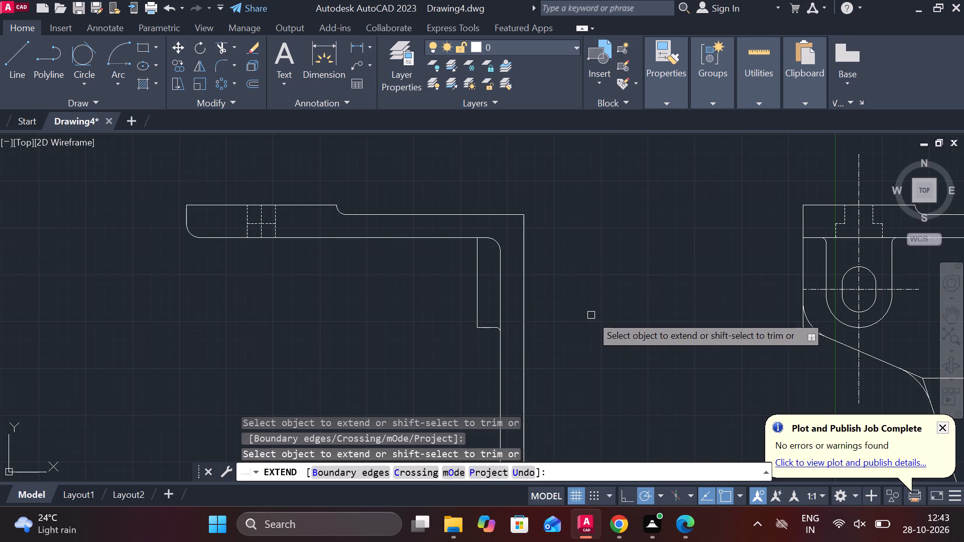
pyautogui.press('Escape')
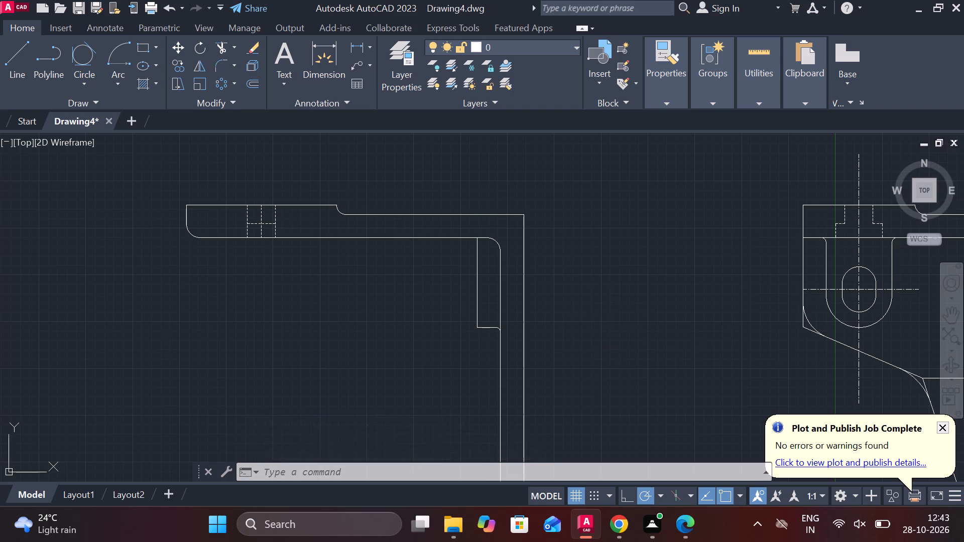
# Draw two horizontal projection lines from the top and bottom of the front view's slot across to the side view's lug.
pyautogui.press('l')
pyautogui.press('Return')
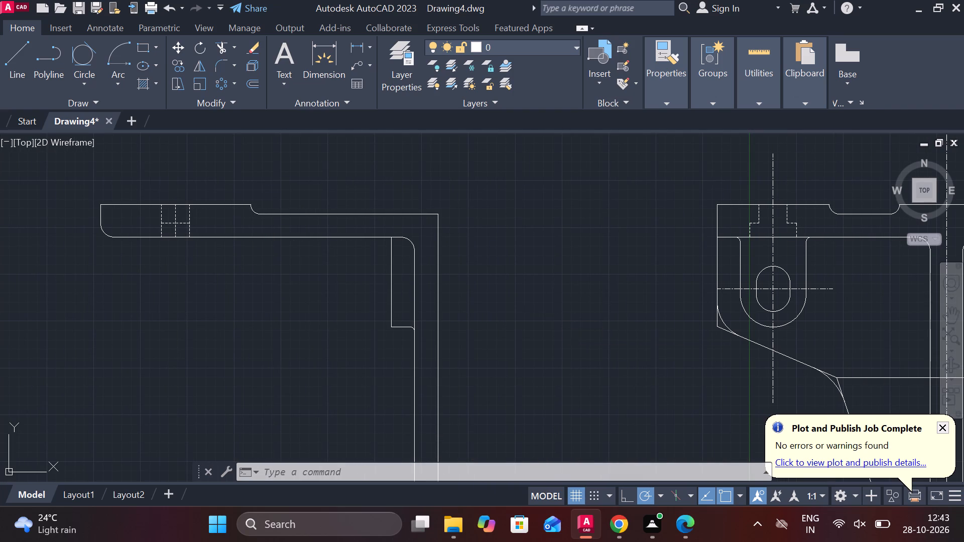
pyautogui.click(777, 264)
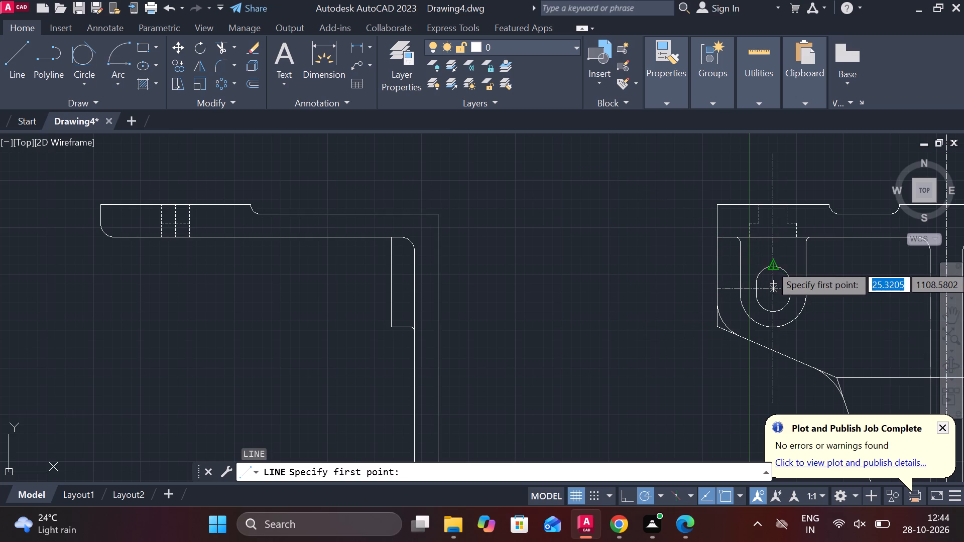
pyautogui.click(342, 267)
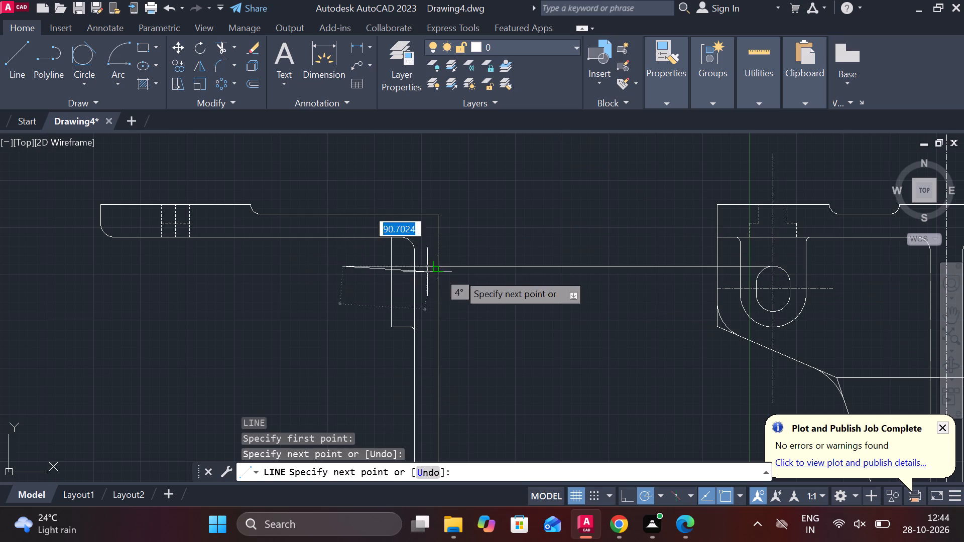
pyautogui.press('Escape')
pyautogui.press('space')
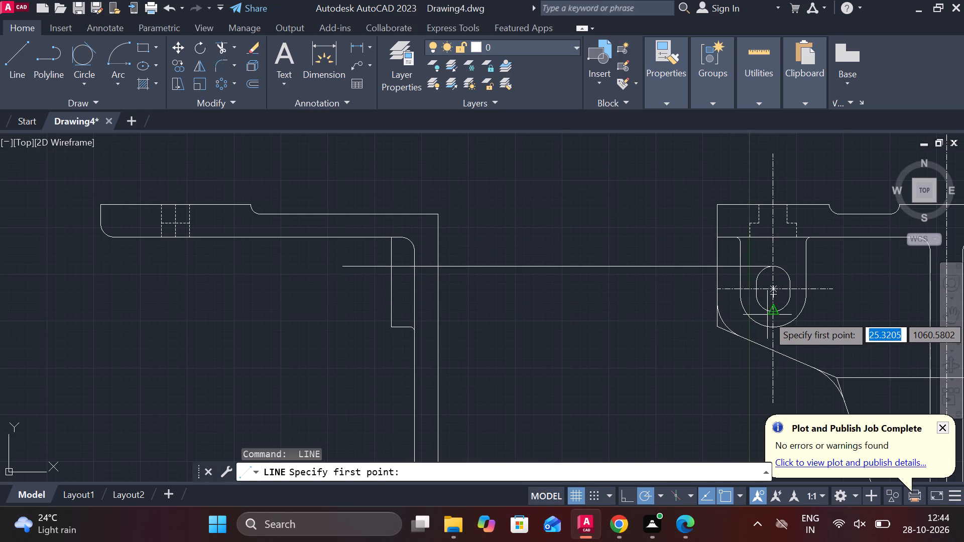
pyautogui.click(773, 314)
pyautogui.click(294, 322)
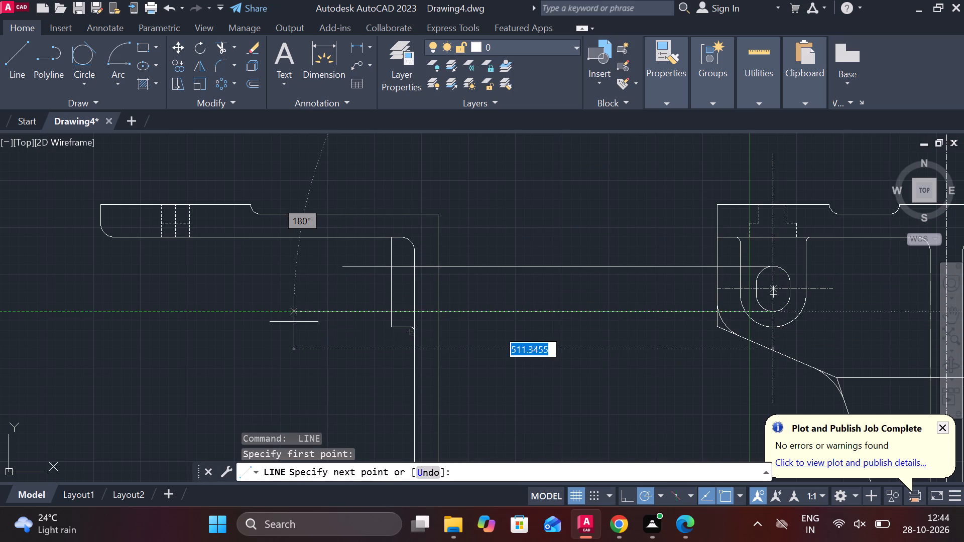
pyautogui.moveTo(313, 359); pyautogui.dragTo(344, 364, button='middle')
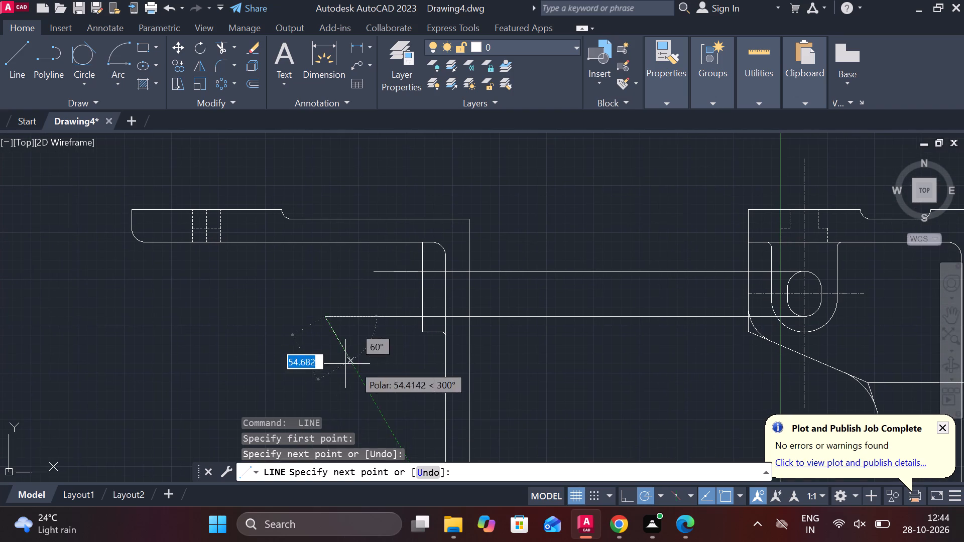
pyautogui.press('Escape')
# Trim the ends of both slot projection lines that overhang the outer edge of the side view's lug.
pyautogui.write('TR')
pyautogui.press('space')
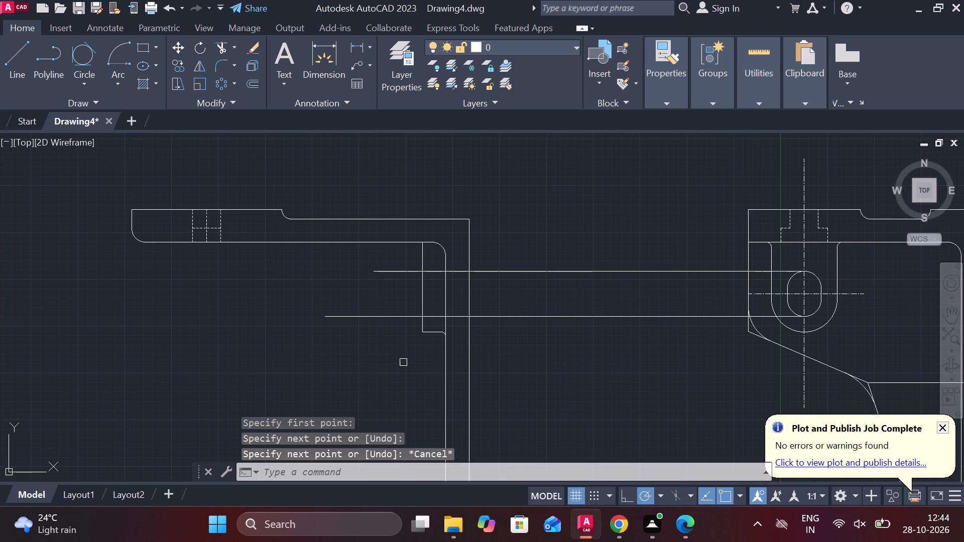
pyautogui.click(377, 272)
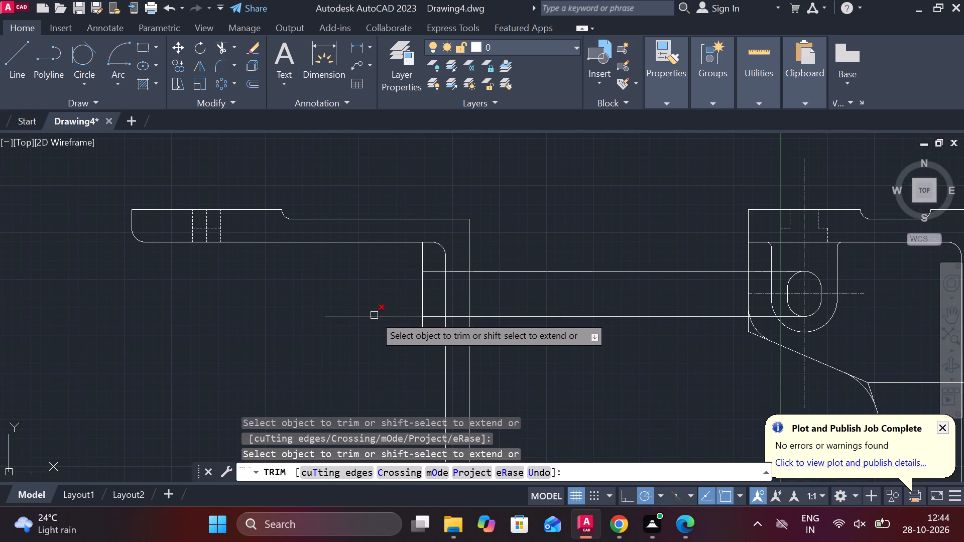
pyautogui.click(374, 315)
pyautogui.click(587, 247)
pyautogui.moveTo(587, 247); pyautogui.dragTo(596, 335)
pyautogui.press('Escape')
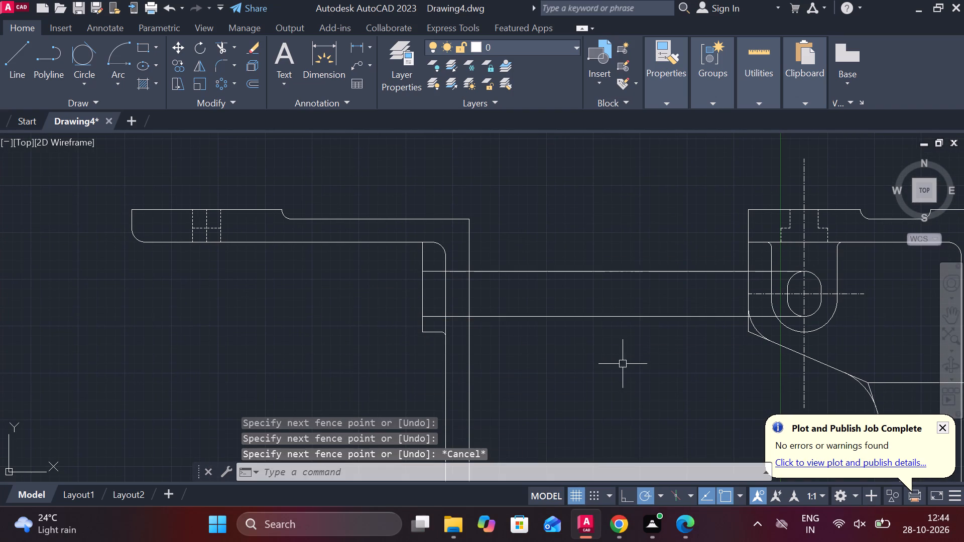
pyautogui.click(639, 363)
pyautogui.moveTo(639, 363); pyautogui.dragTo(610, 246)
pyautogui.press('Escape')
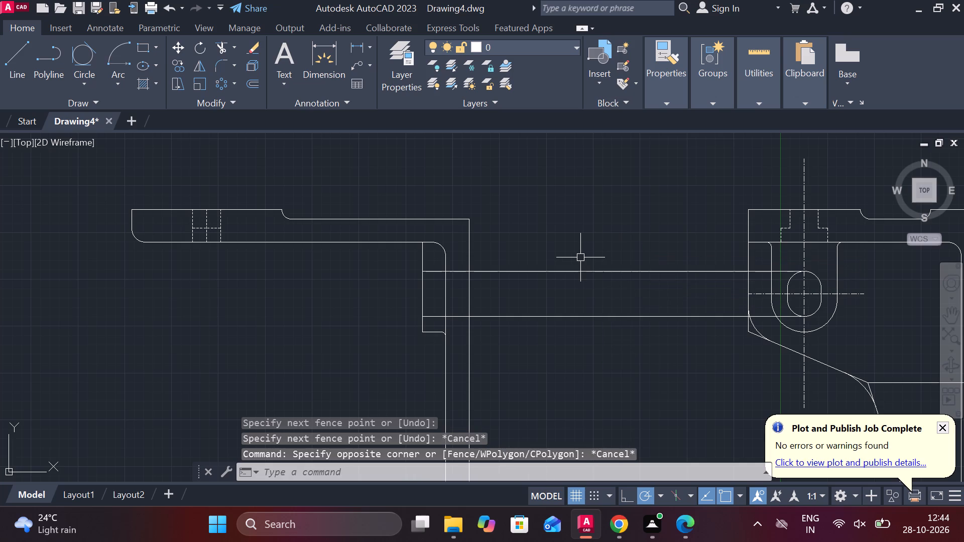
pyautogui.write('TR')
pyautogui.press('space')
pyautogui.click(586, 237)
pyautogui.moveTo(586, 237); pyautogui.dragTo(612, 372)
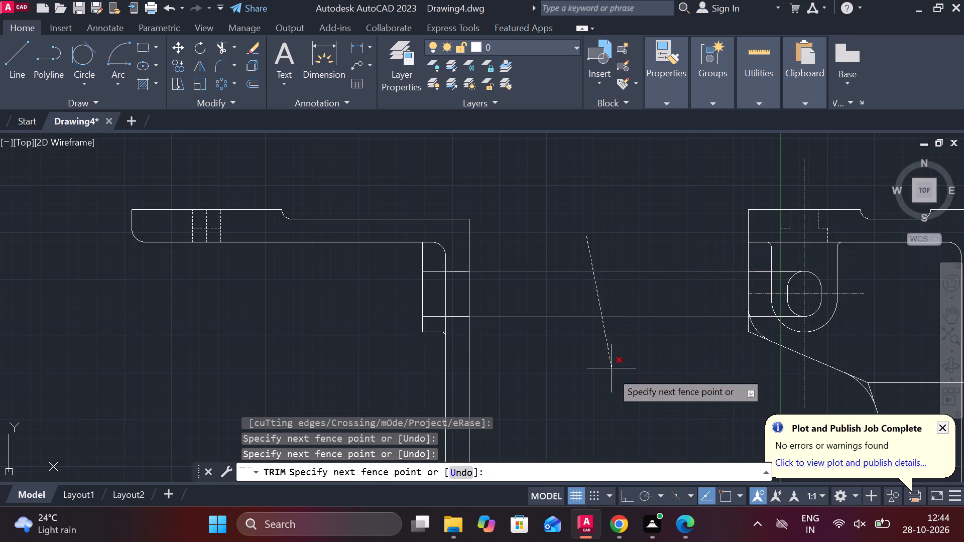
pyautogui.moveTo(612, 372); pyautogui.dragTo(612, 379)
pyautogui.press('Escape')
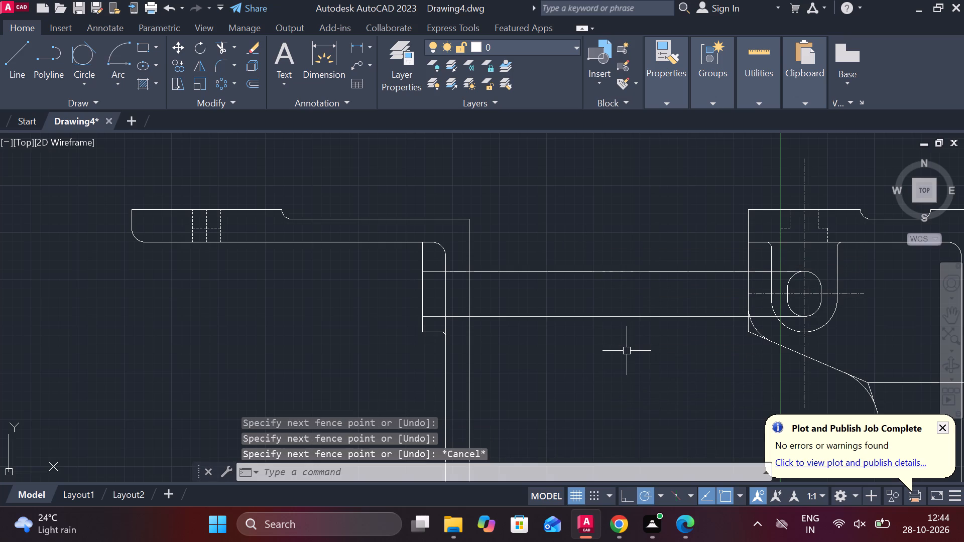
# Trim both slot projection lines between the side view's outer vertical line and the front view's edge.
pyautogui.write('TR')
pyautogui.press('space')
pyautogui.moveTo(573, 234); pyautogui.dragTo(581, 264)
pyautogui.moveTo(589, 307); pyautogui.dragTo(593, 370)
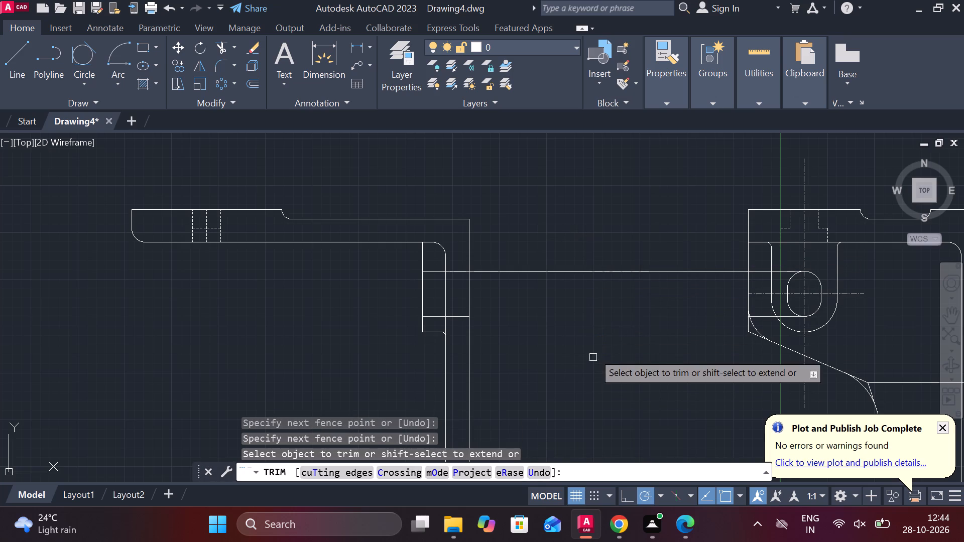
pyautogui.click(563, 274)
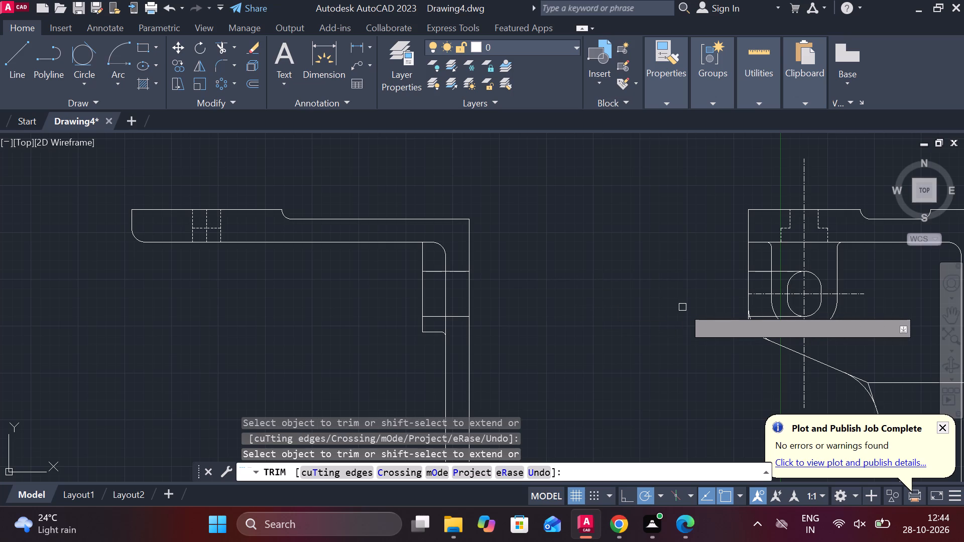
pyautogui.press('Escape')
# Erase the two leftover slot projection segments inside the front view.
pyautogui.click(783, 274)
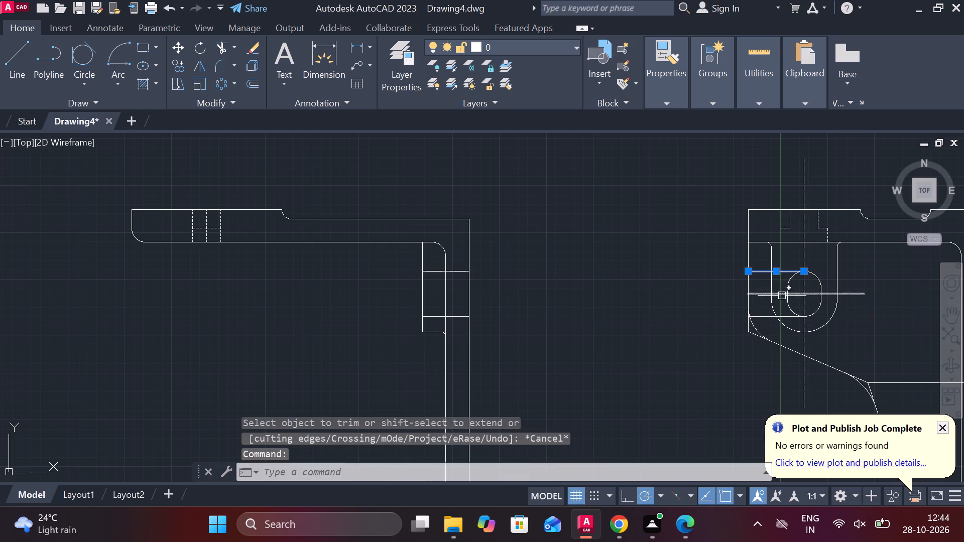
pyautogui.click(765, 313)
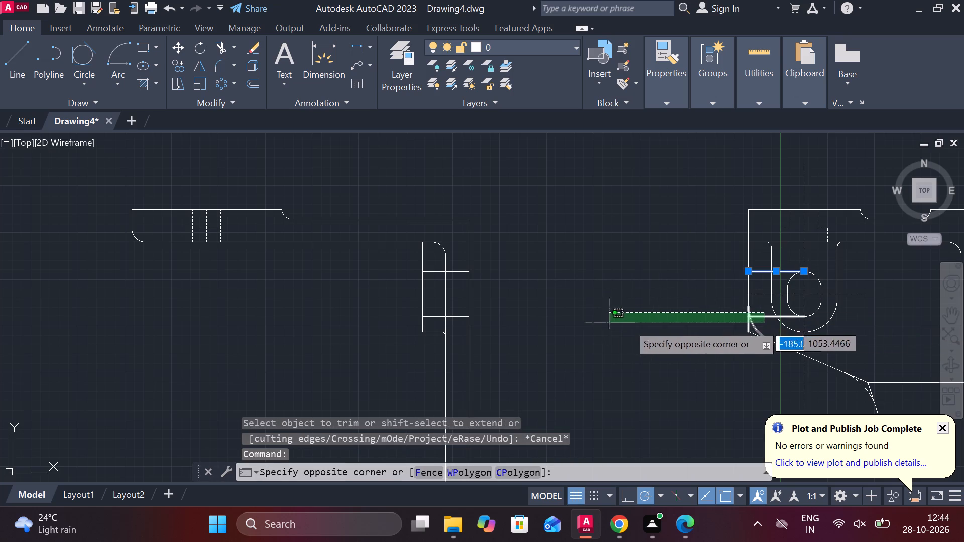
pyautogui.click(759, 317)
pyautogui.write('E')
pyautogui.press('space')
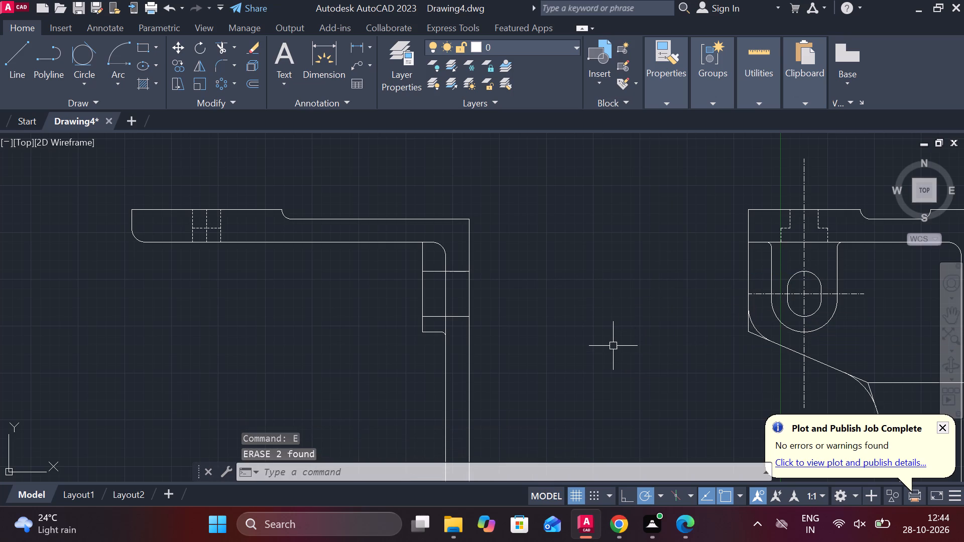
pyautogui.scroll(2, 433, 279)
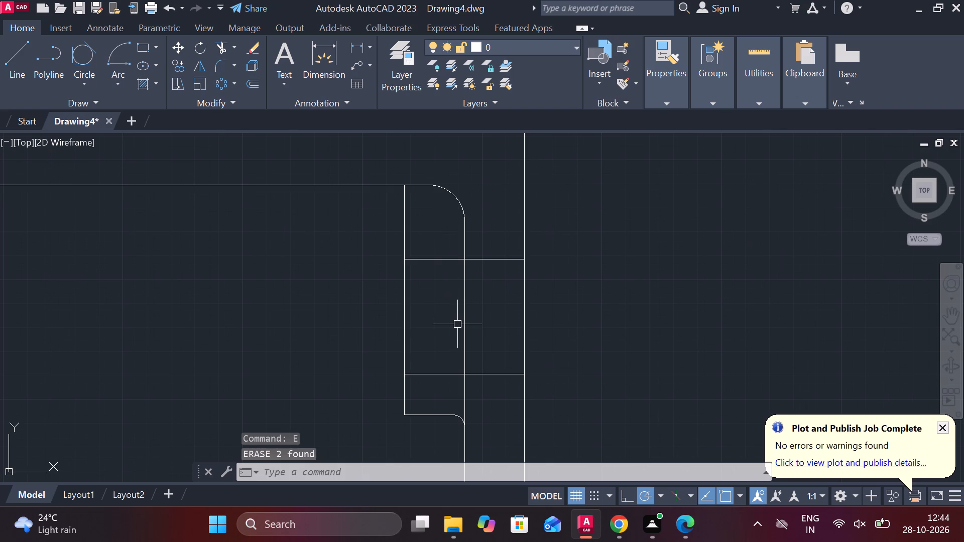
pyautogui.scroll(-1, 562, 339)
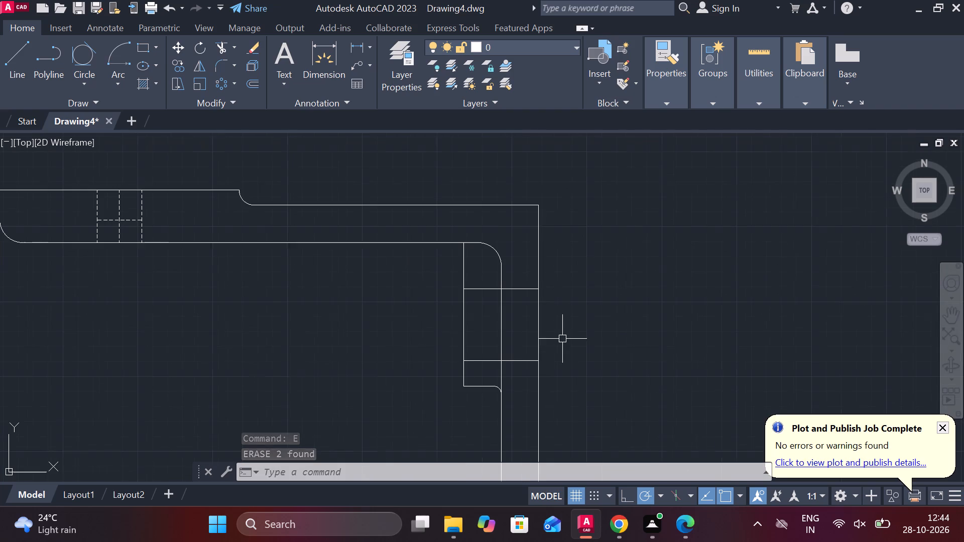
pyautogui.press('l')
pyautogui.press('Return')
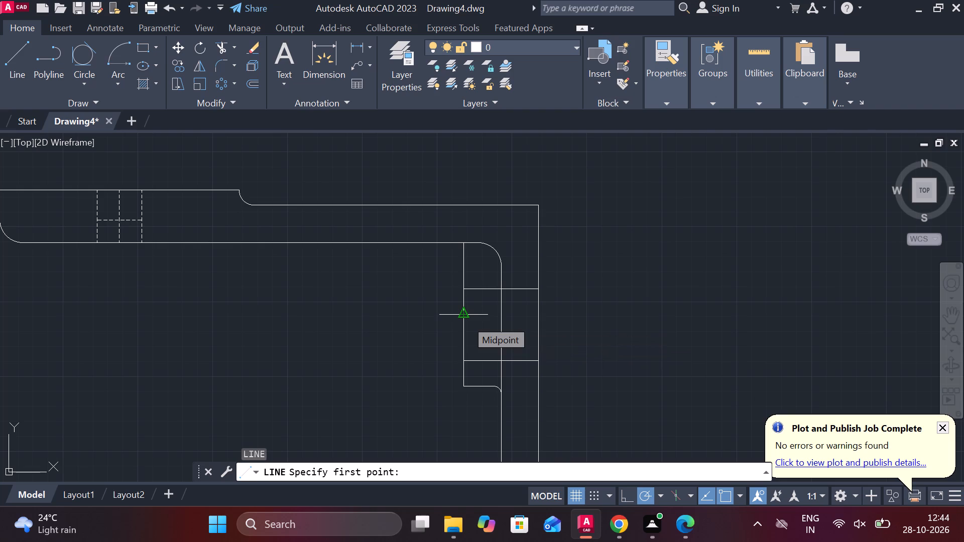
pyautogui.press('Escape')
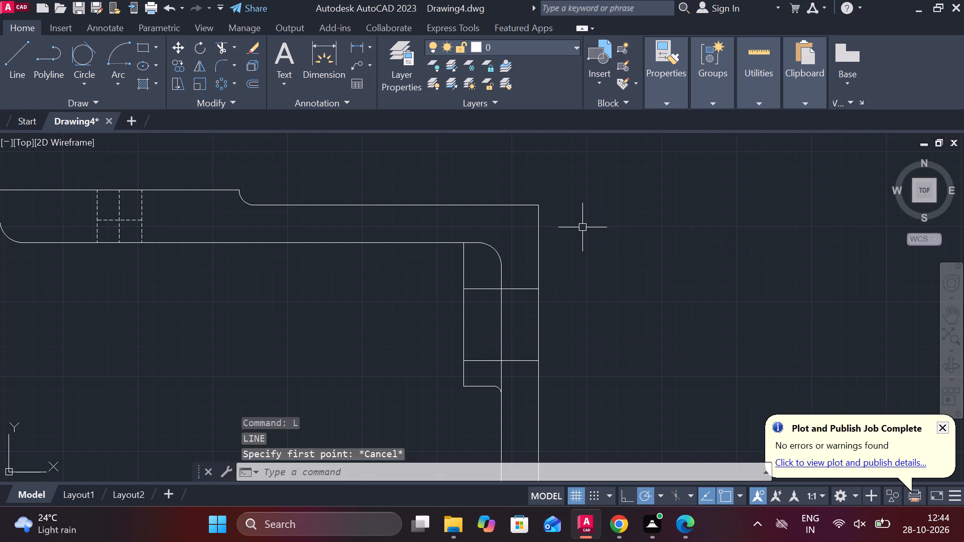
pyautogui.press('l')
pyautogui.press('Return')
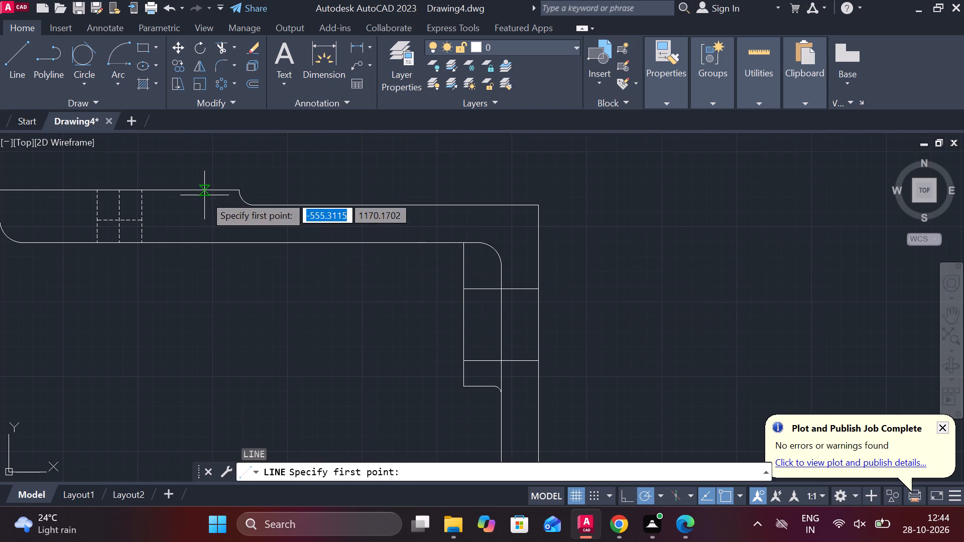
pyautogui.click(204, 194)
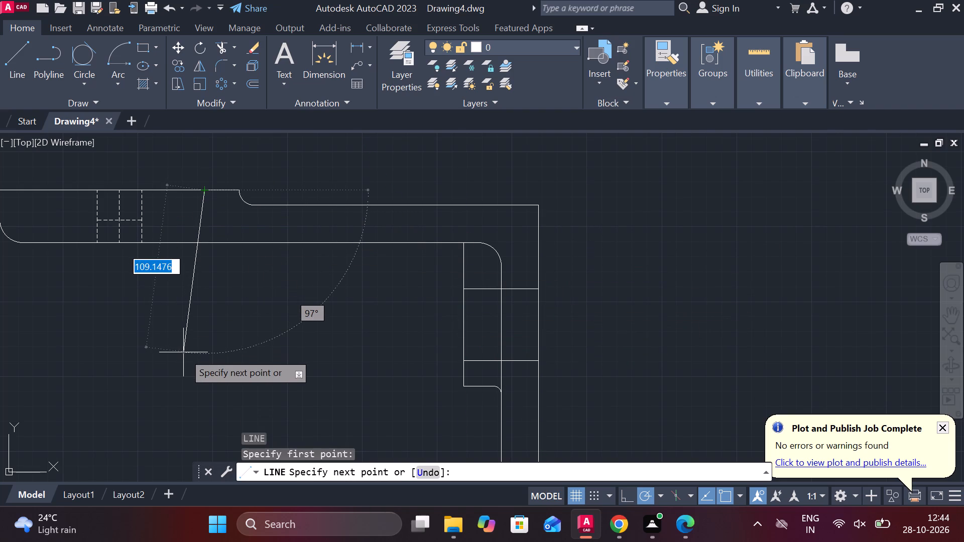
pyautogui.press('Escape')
# Draw an 80 long vertical line down from the side view flange's upper edge, continuing with a horizontal line about 96 long across the lug.
pyautogui.press('space')
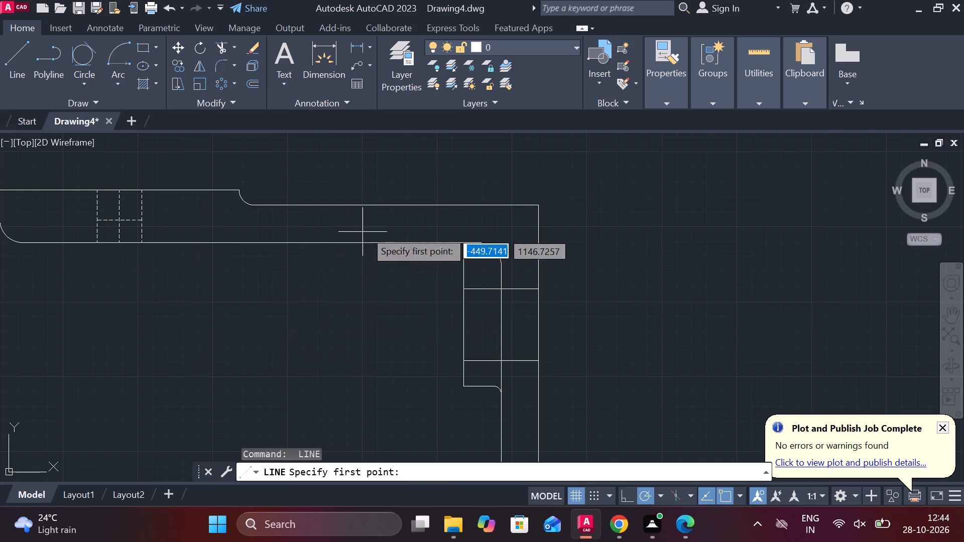
pyautogui.click(441, 206)
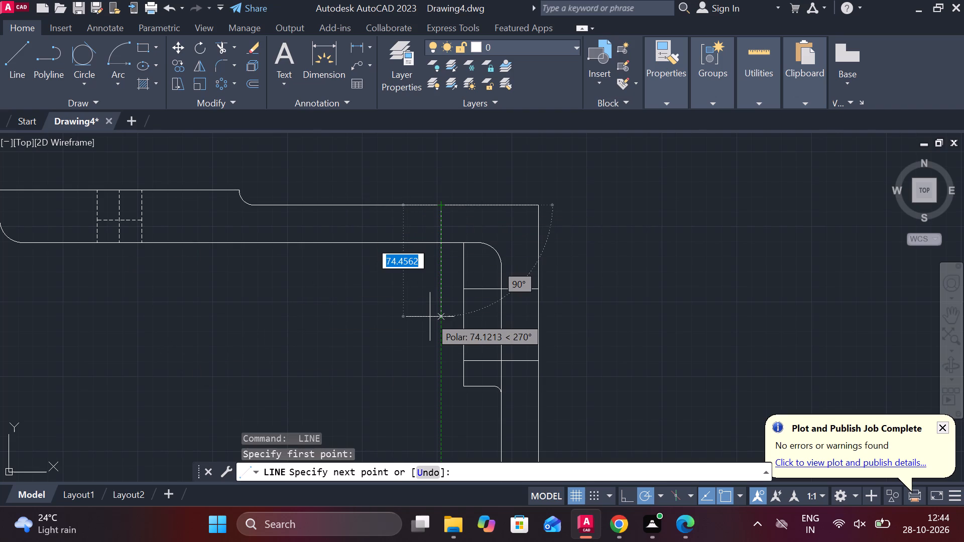
pyautogui.write('80')
pyautogui.press('Return')
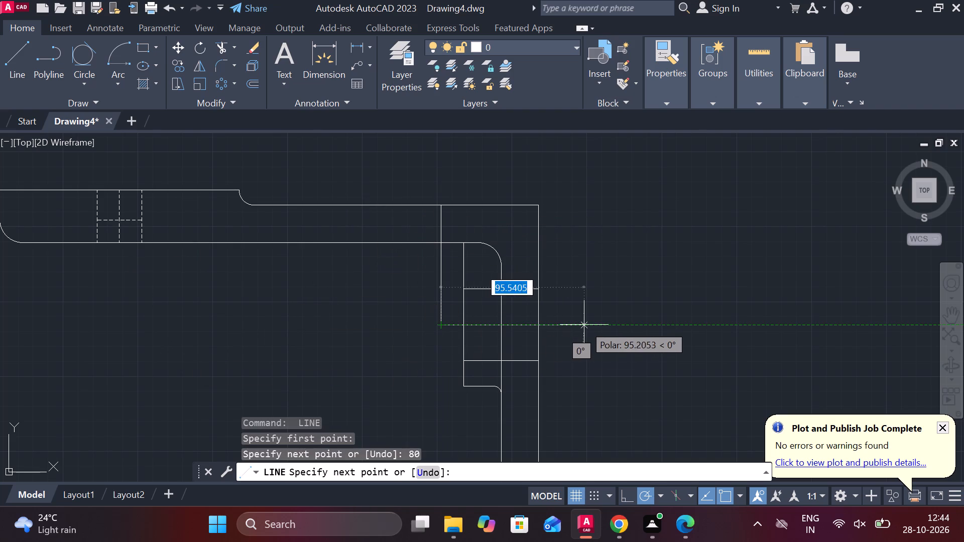
pyautogui.click(585, 325)
pyautogui.press('Escape')
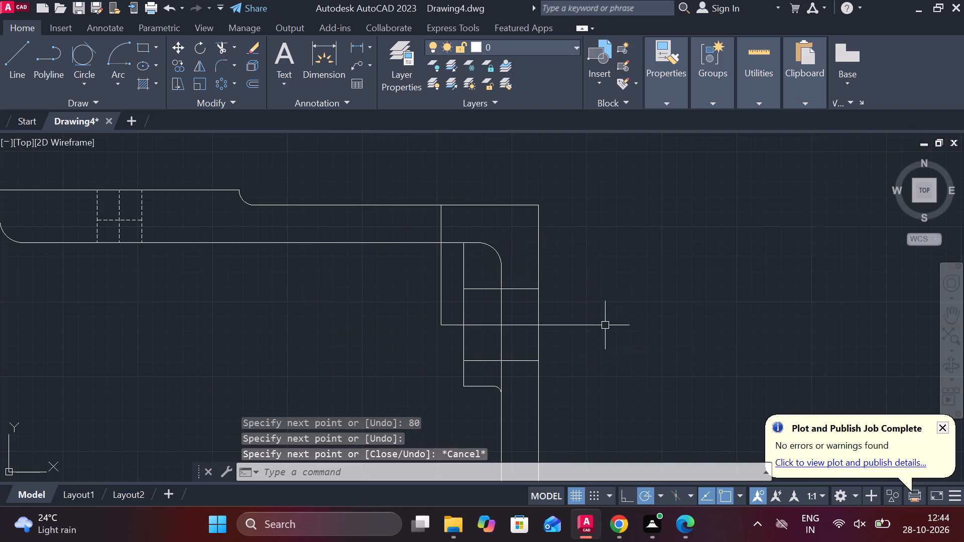
# Erase the 80 long vertical helper line beside the side view's lug.
pyautogui.click(440, 268)
pyautogui.write('E')
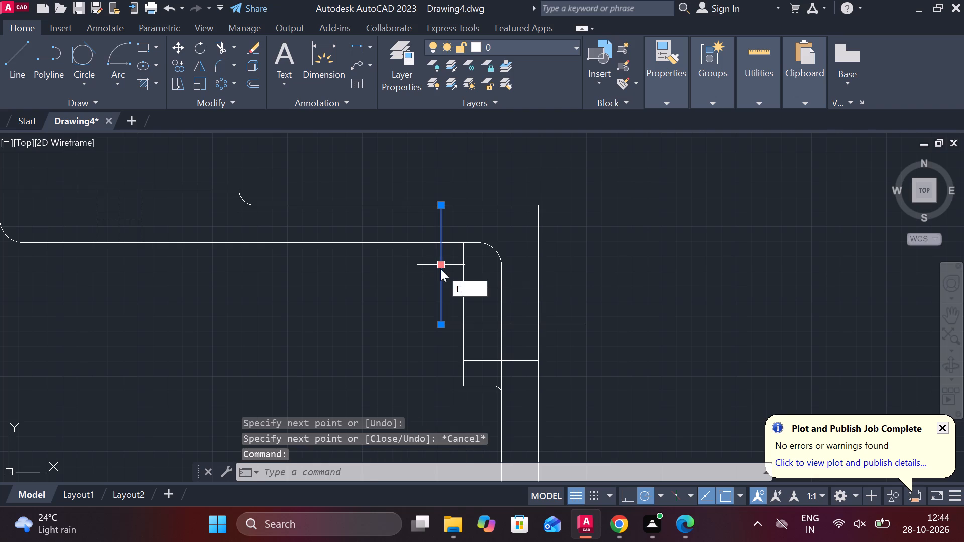
pyautogui.press('space')
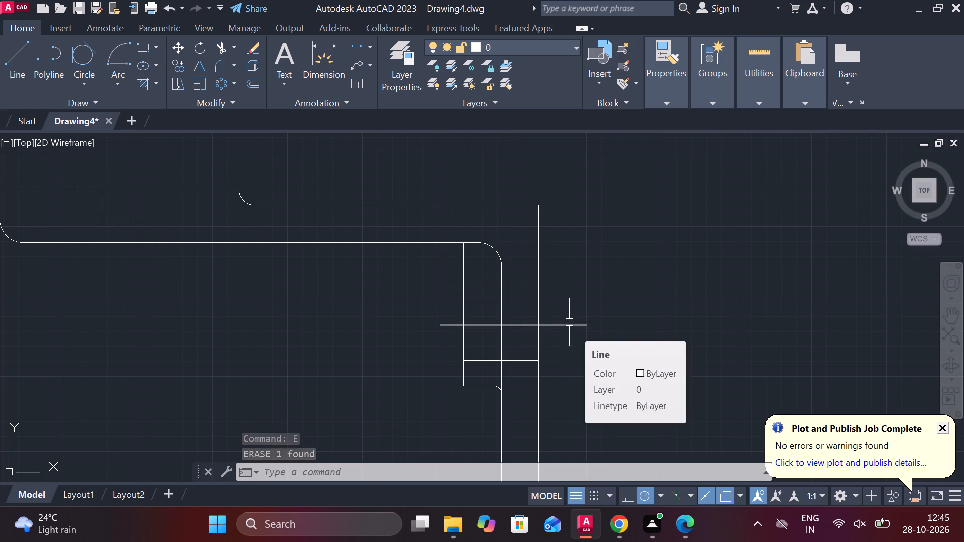
# Set the linetype of the horizontal line through the middle of the side view's lug to CENTER.
pyautogui.click(567, 328)
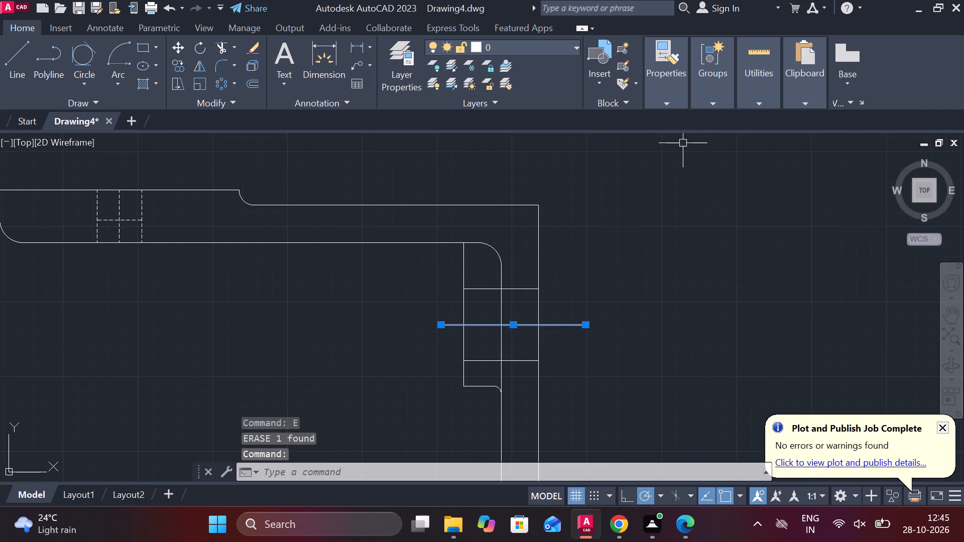
pyautogui.click(658, 104)
pyautogui.click(765, 157)
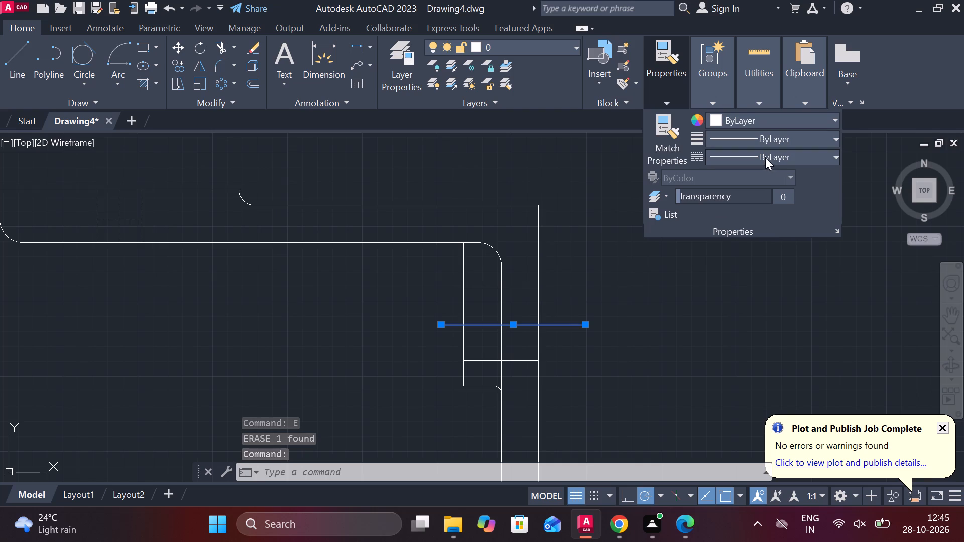
pyautogui.click(743, 212)
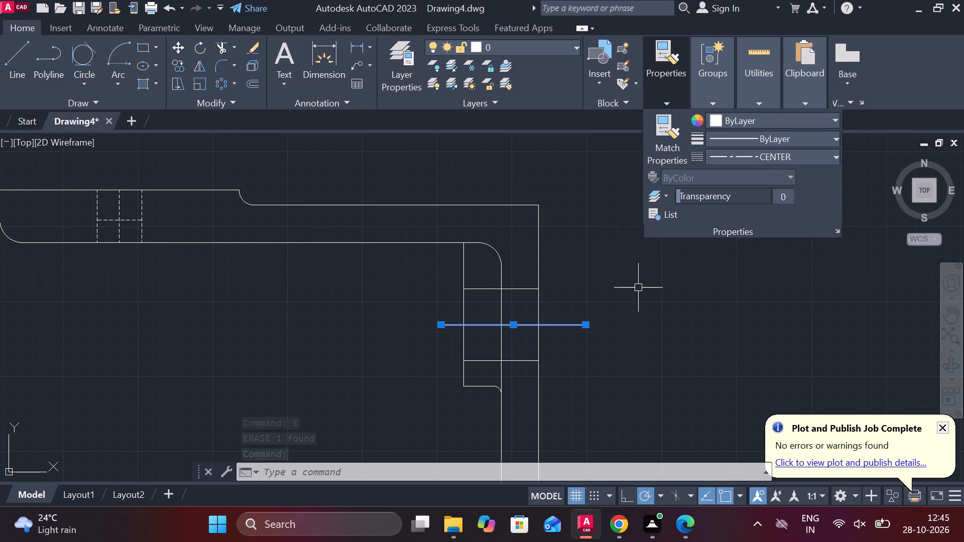
pyautogui.press('Escape')
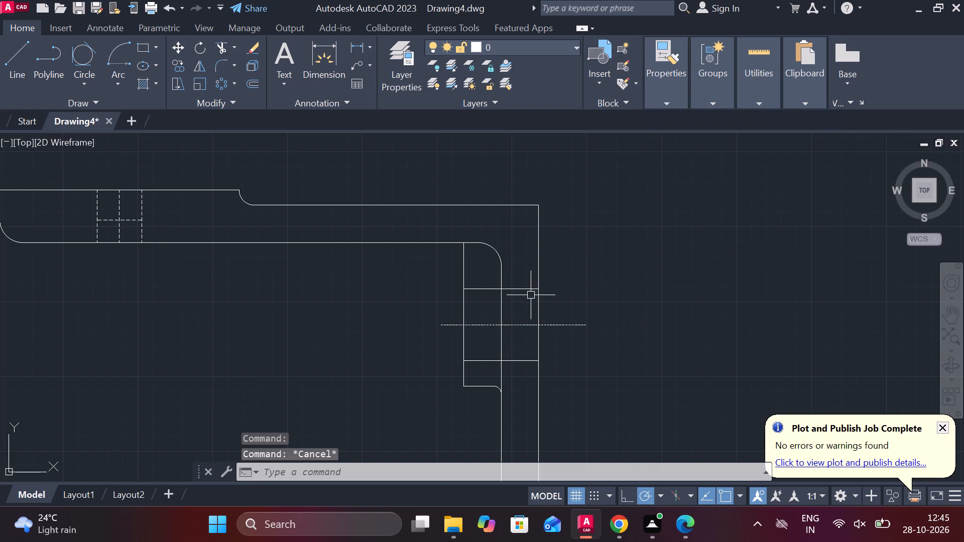
# Set the linetype of the two horizontal slot edge lines in the side view's lug to DASHED.
pyautogui.click(529, 293)
pyautogui.press('Escape')
pyautogui.click(521, 289)
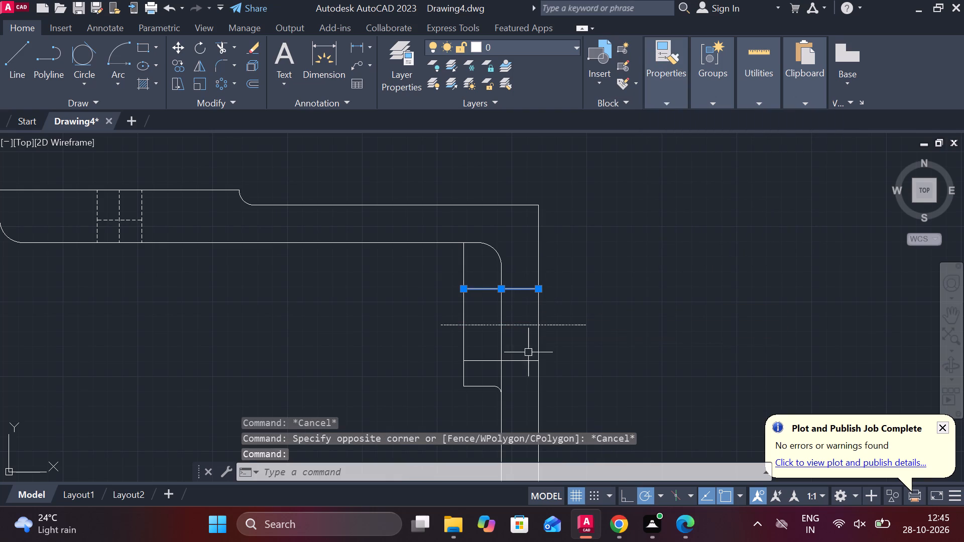
pyautogui.click(525, 361)
pyautogui.click(672, 100)
pyautogui.click(798, 158)
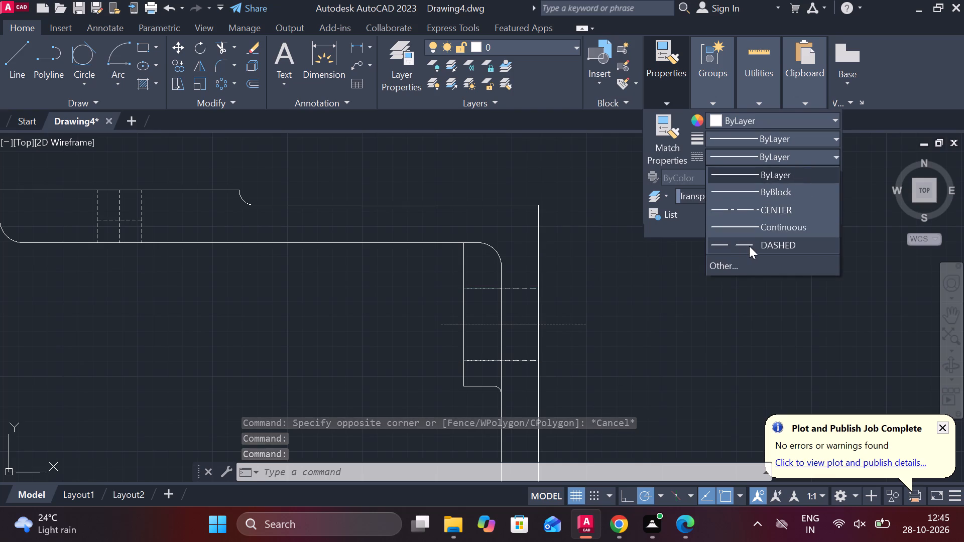
pyautogui.click(749, 246)
pyautogui.press('Escape')
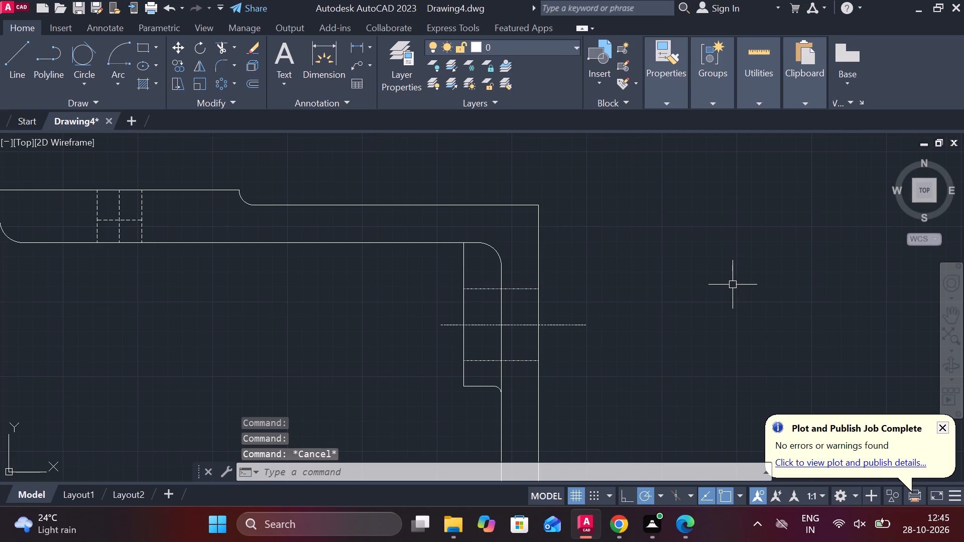
# Erase the horizontal projection line joining the bottom of the side view's vertical leg to the front view.
pyautogui.scroll(-3, 685, 284)
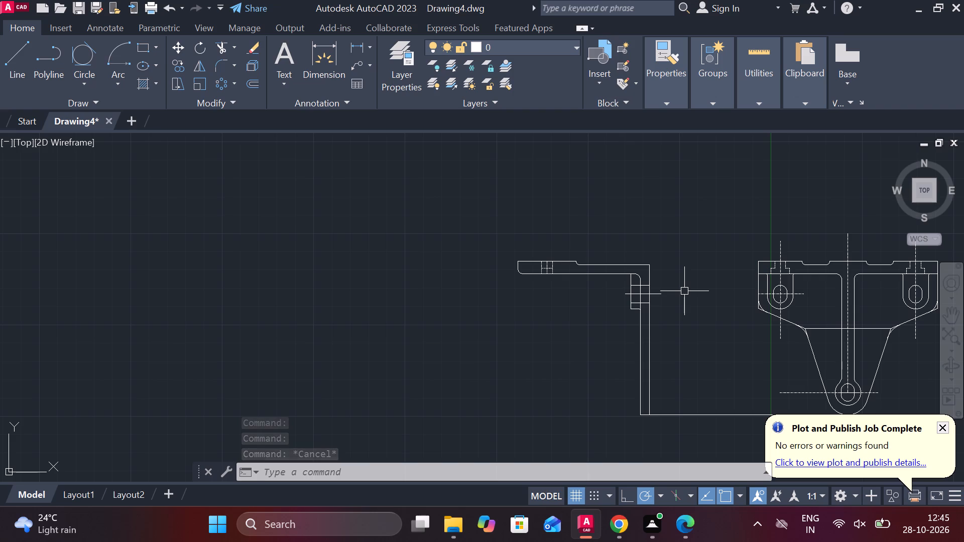
pyautogui.scroll(1, 681, 297)
pyautogui.moveTo(681, 297); pyautogui.dragTo(463, 49, button='middle')
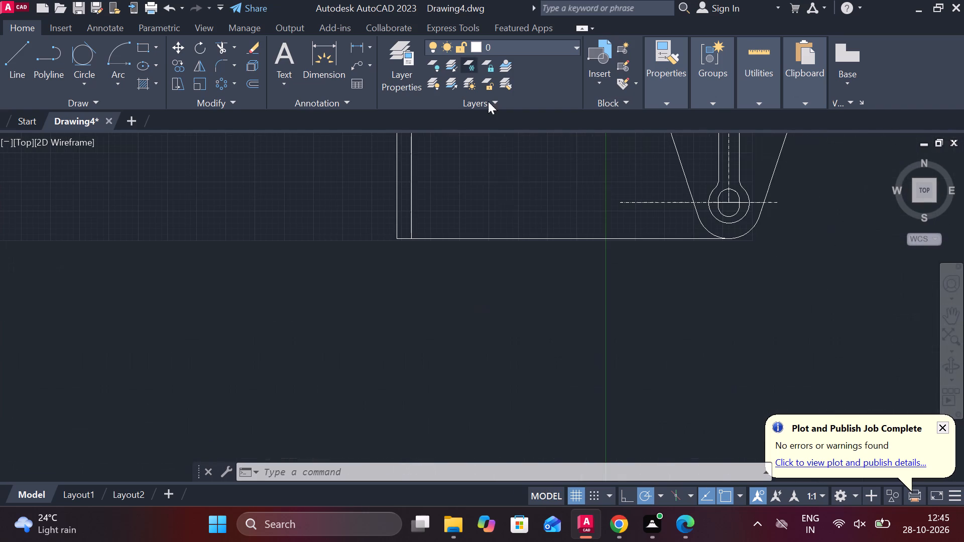
pyautogui.click(521, 236)
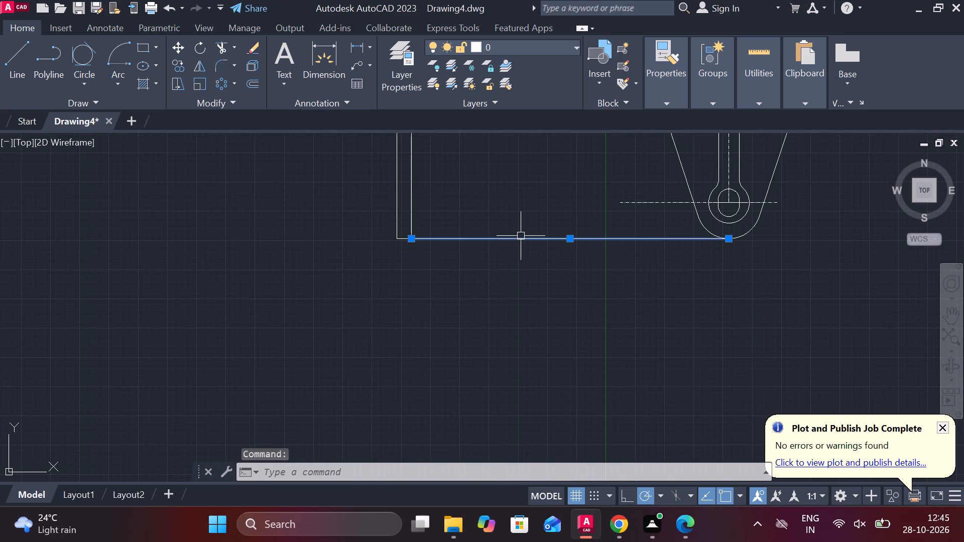
pyautogui.write('E')
pyautogui.press('space')
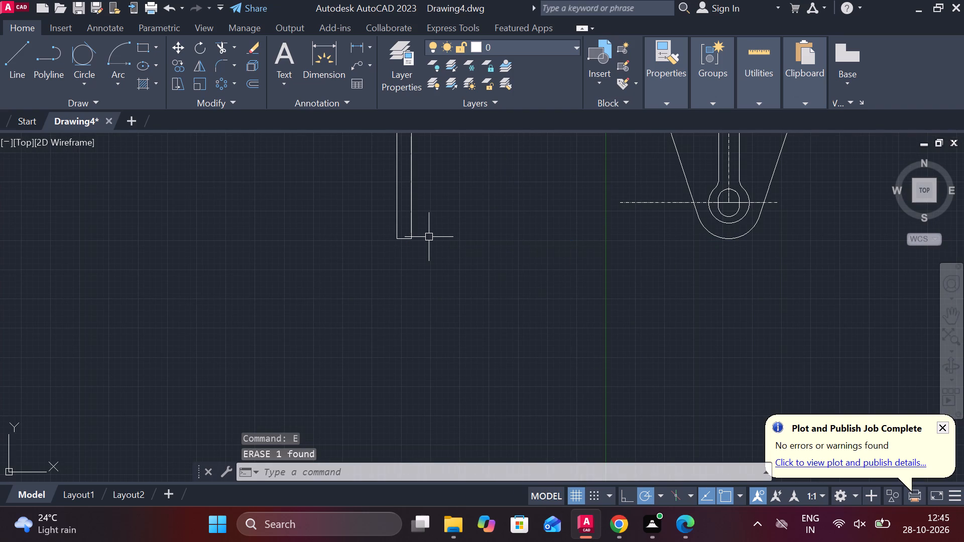
# Fillet the lower inner corner of the side view's vertical leg with radius 5.
pyautogui.scroll(2, 429, 237)
pyautogui.moveTo(452, 240); pyautogui.dragTo(490, 253, button='middle')
pyautogui.press('Escape')
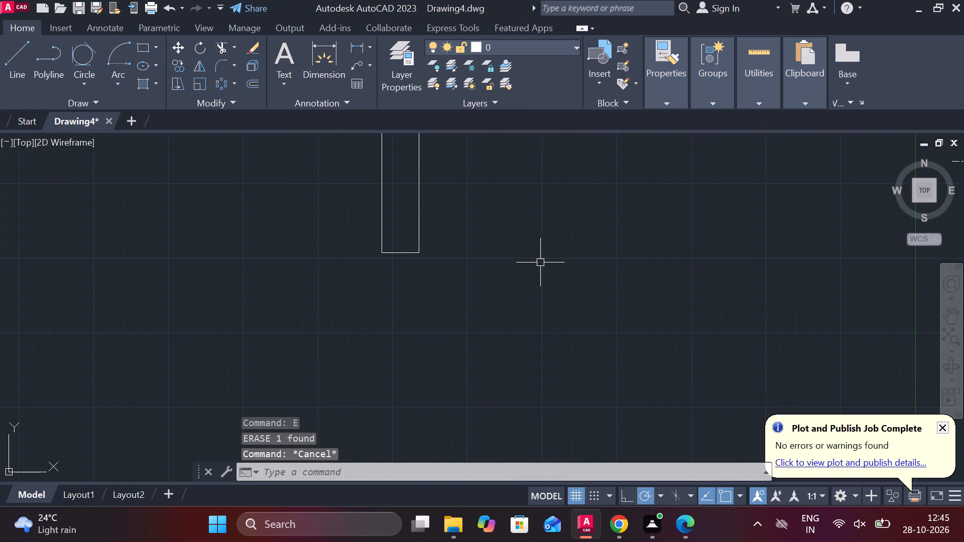
pyautogui.write('F')
pyautogui.press('space')
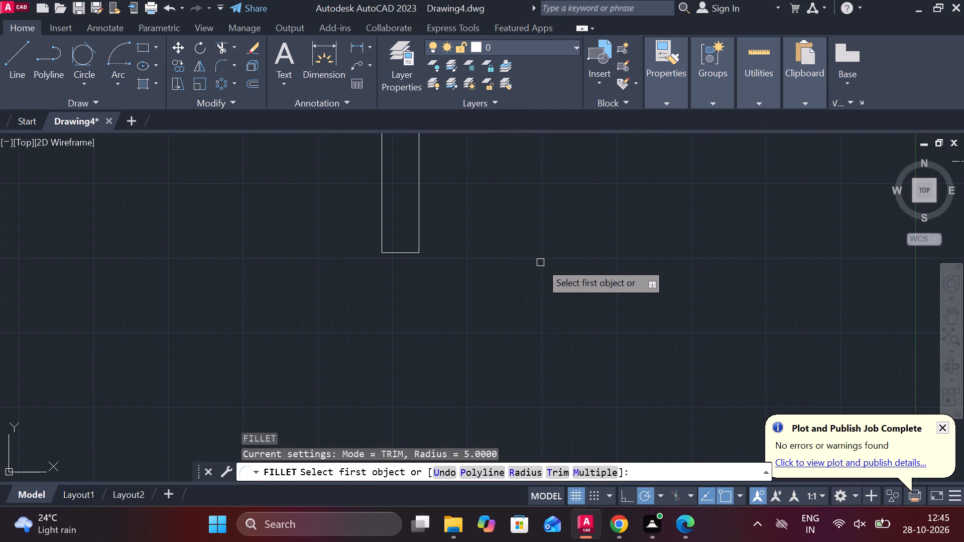
pyautogui.write('5')
pyautogui.press('space')
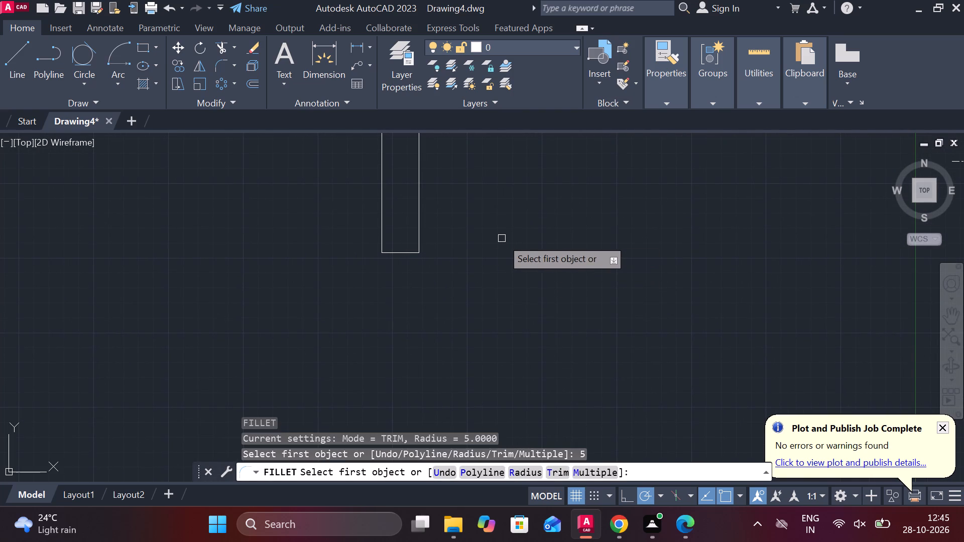
pyautogui.click(384, 231)
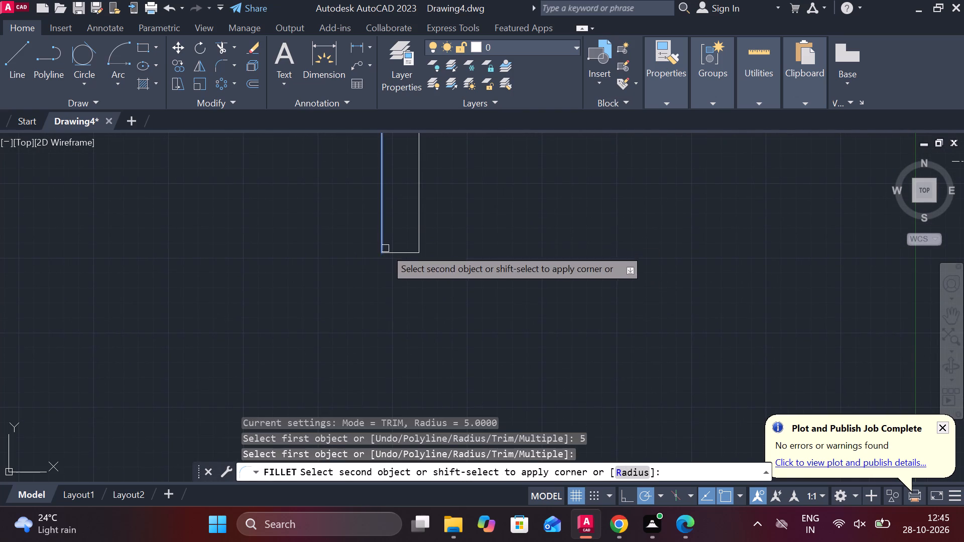
pyautogui.click(389, 252)
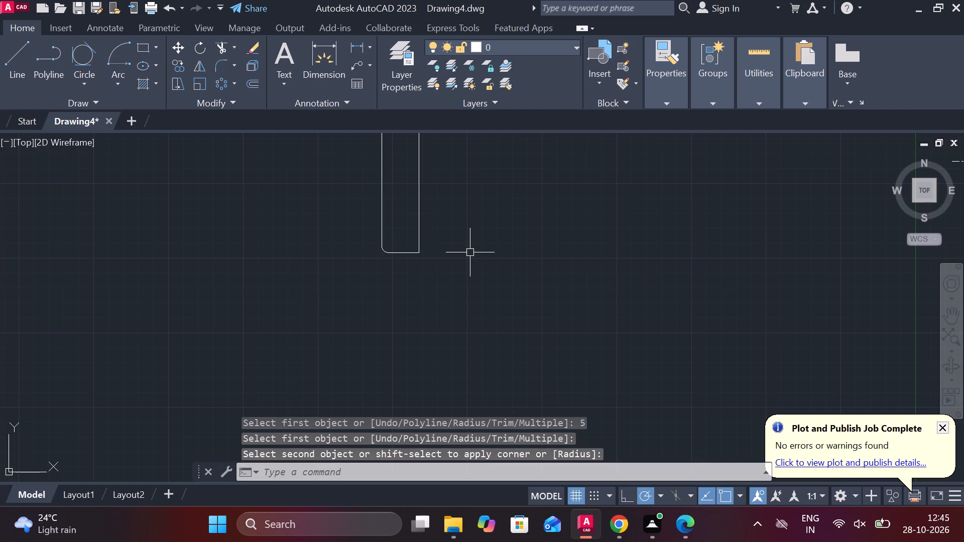
pyautogui.press('Escape')
# Examine the side view's flange and leg alongside the front view.
pyautogui.scroll(-2, 502, 252)
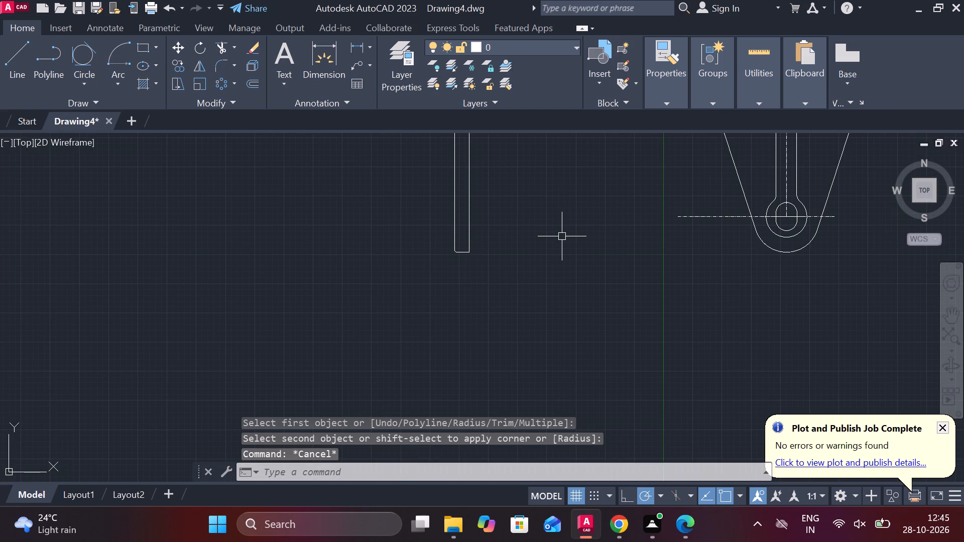
pyautogui.moveTo(737, 259); pyautogui.dragTo(735, 259, button='middle')
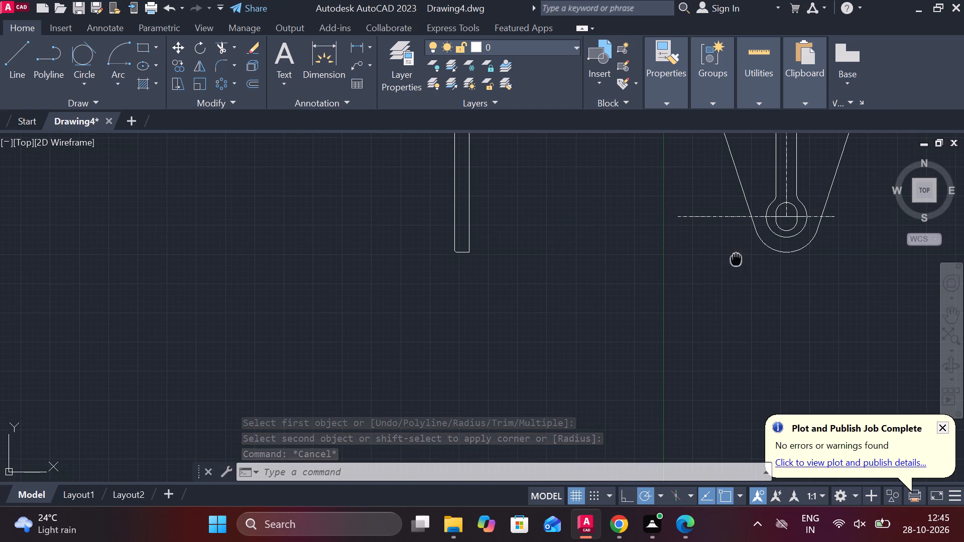
pyautogui.moveTo(735, 259); pyautogui.dragTo(599, 358, button='middle')
pyautogui.scroll(-2, 594, 333)
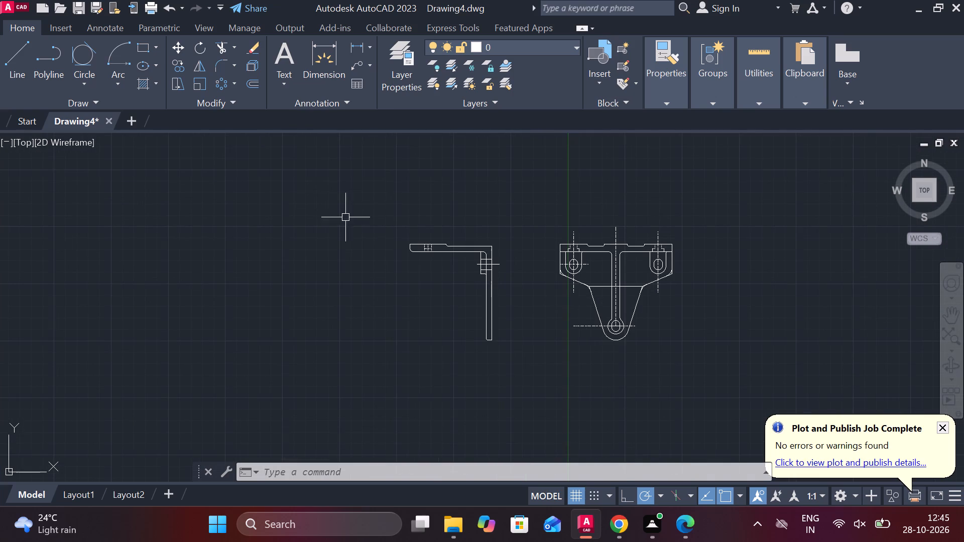
pyautogui.scroll(3, 447, 246)
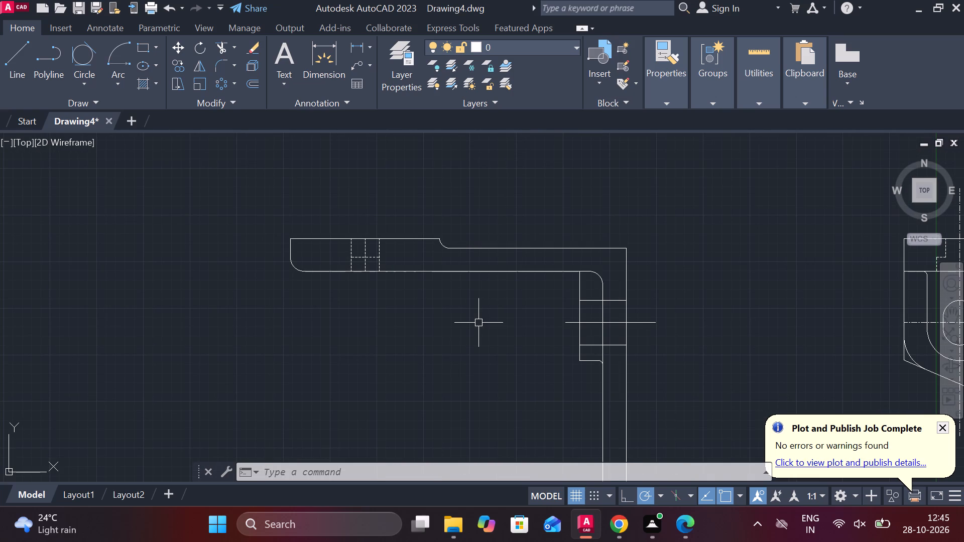
pyautogui.scroll(-2, 544, 331)
pyautogui.moveTo(653, 392); pyautogui.dragTo(617, 311, button='middle')
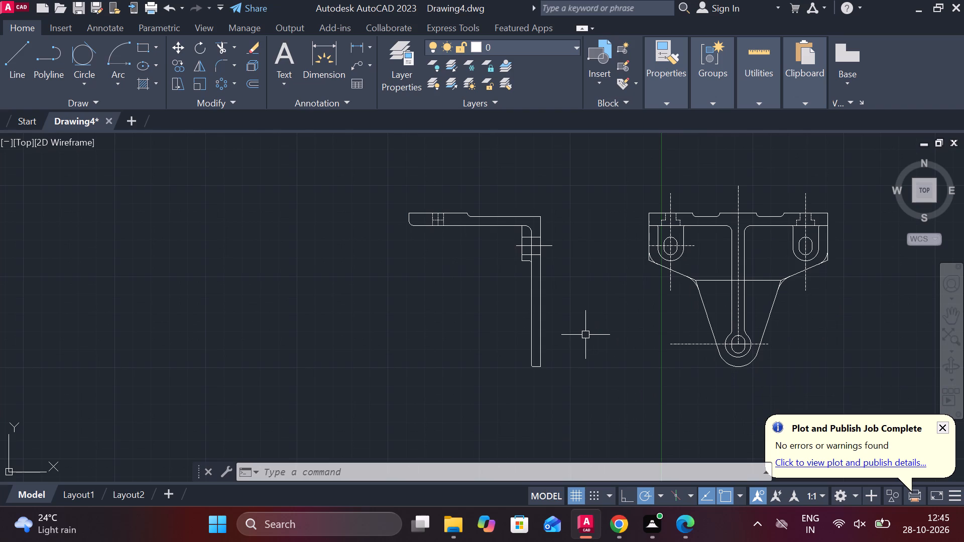
# Draw a 309 long vertical line down from the flange's upper edge, continuing horizontally about 119 to the leg's inner edge.
pyautogui.scroll(2, 465, 211)
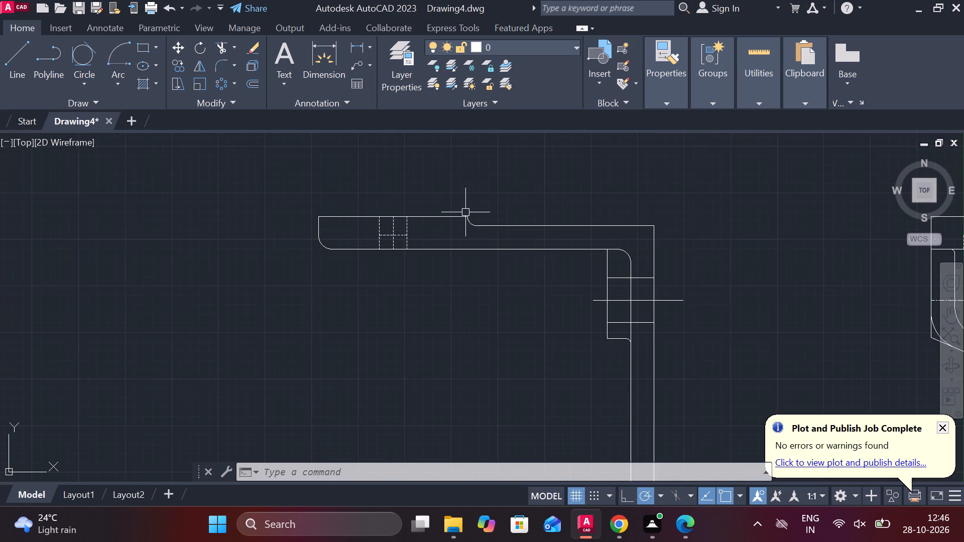
pyautogui.press('l')
pyautogui.press('Return')
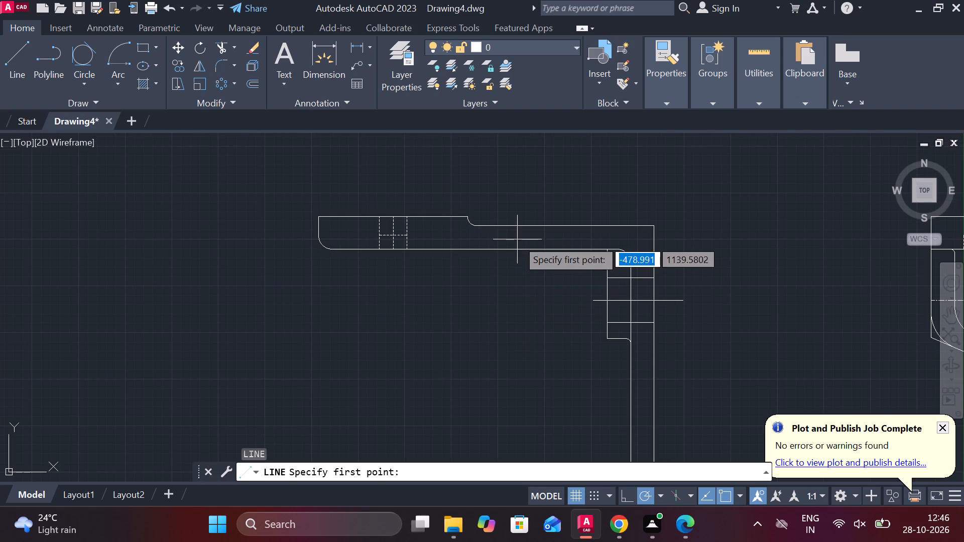
pyautogui.click(519, 226)
pyautogui.moveTo(506, 331); pyautogui.dragTo(517, 233, button='middle')
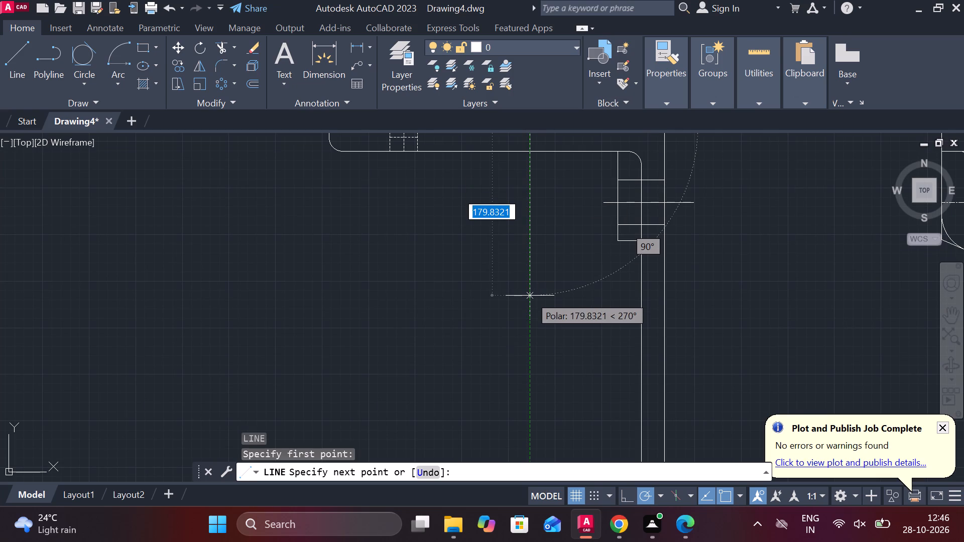
pyautogui.write('309')
pyautogui.press('Return')
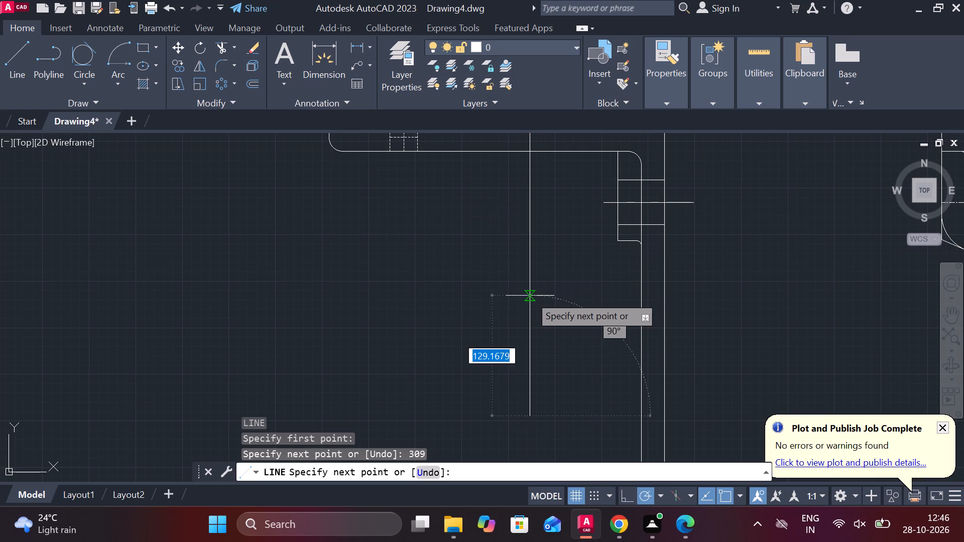
pyautogui.moveTo(525, 326); pyautogui.dragTo(511, 203, button='middle')
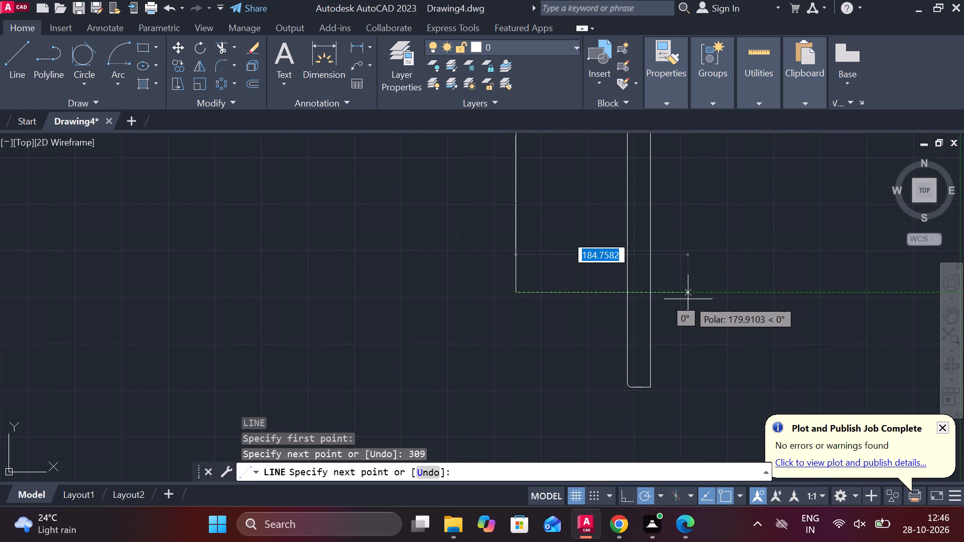
pyautogui.scroll(2, 688, 299)
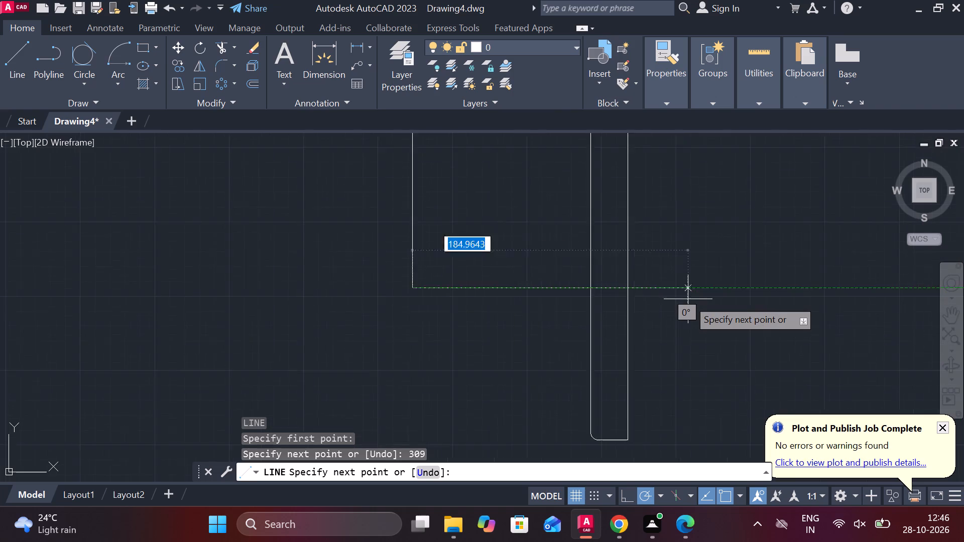
pyautogui.click(534, 285)
pyautogui.press('Escape')
# Draw a 50 long horizontal line inward from the leg's bottom outer corner, continuing vertically up to the horizontal line.
pyautogui.scroll(-3, 595, 286)
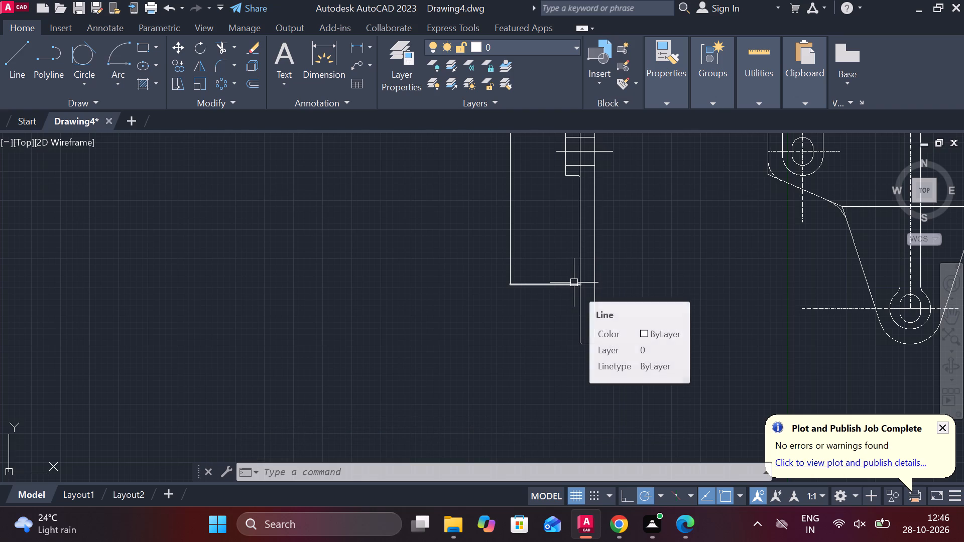
pyautogui.press('l')
pyautogui.press('Return')
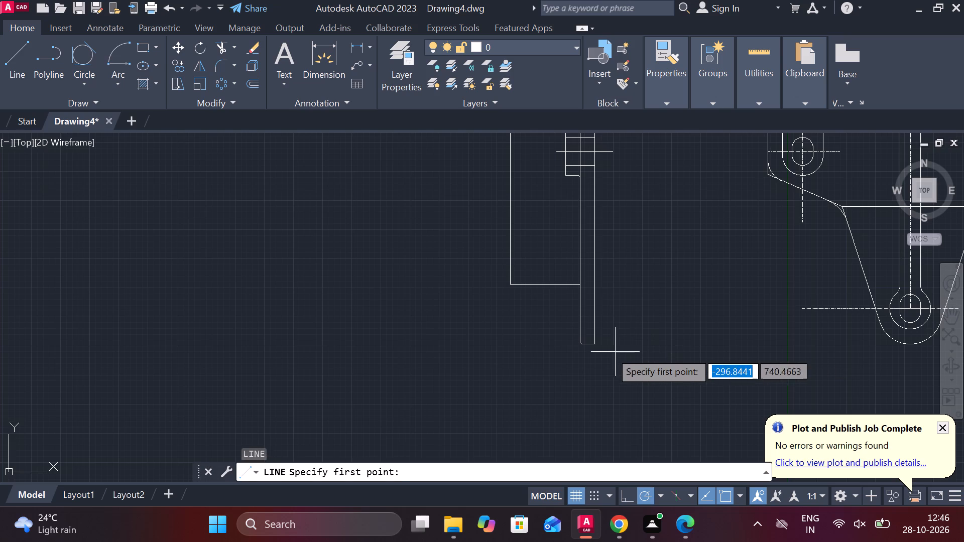
pyautogui.click(600, 346)
pyautogui.write('50')
pyautogui.press('Return')
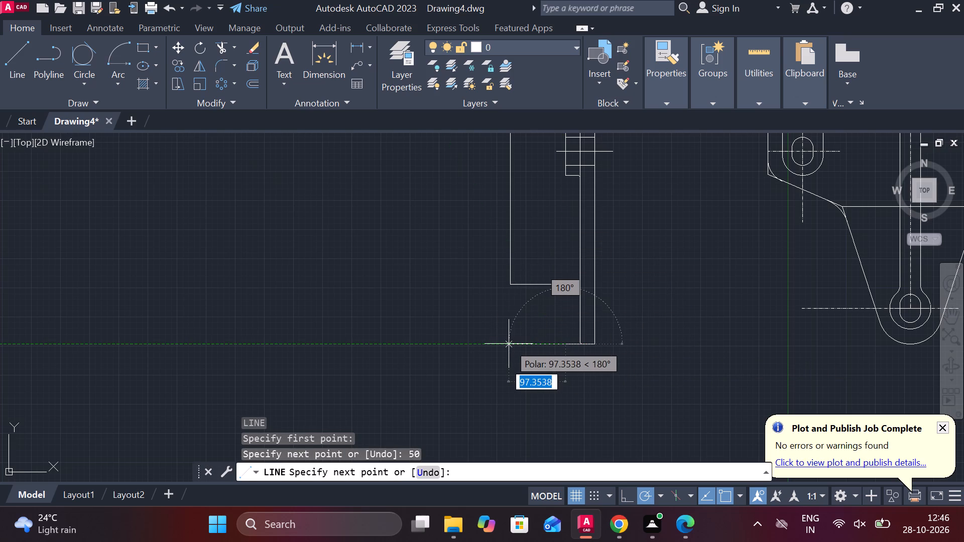
pyautogui.hotkey('ctrl', 'z')
pyautogui.write('50')
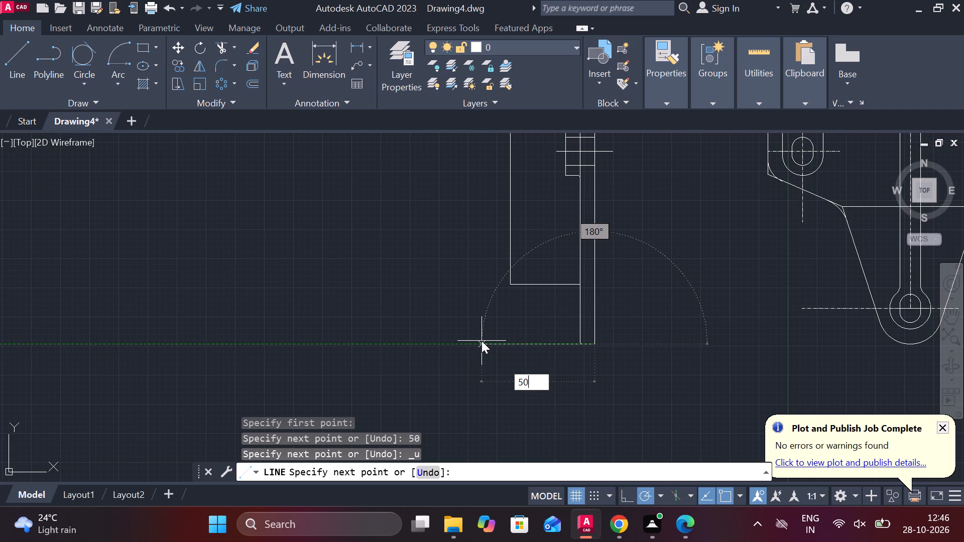
pyautogui.press('Return')
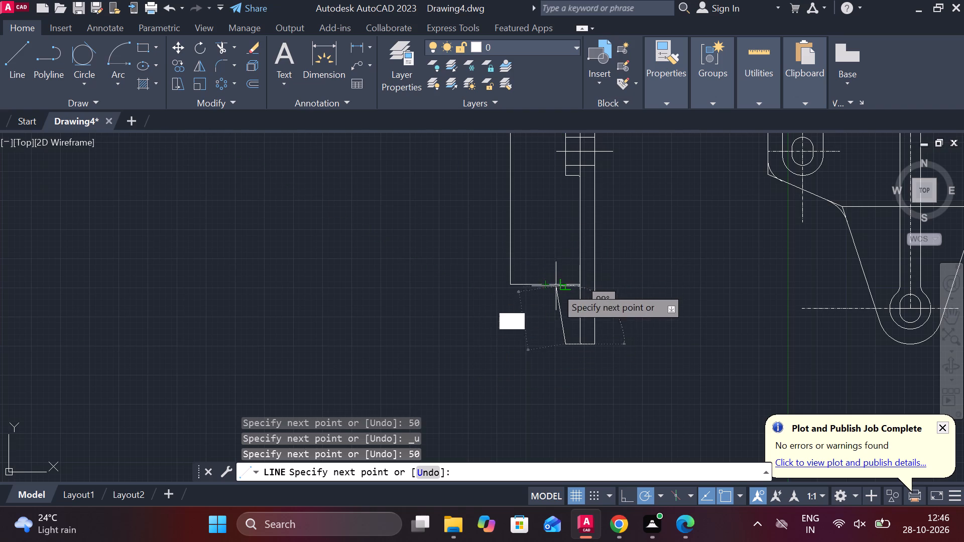
pyautogui.scroll(2, 556, 290)
pyautogui.click(578, 278)
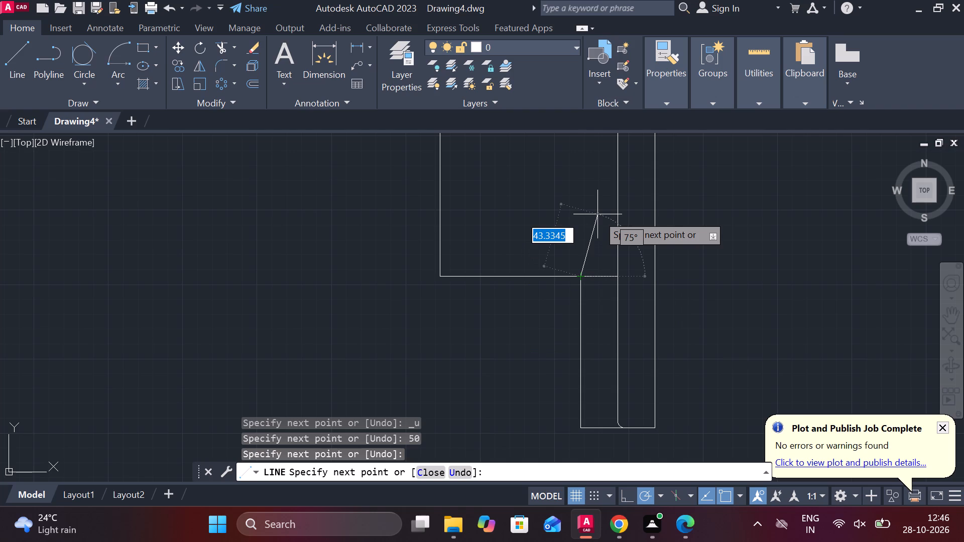
pyautogui.press('Escape')
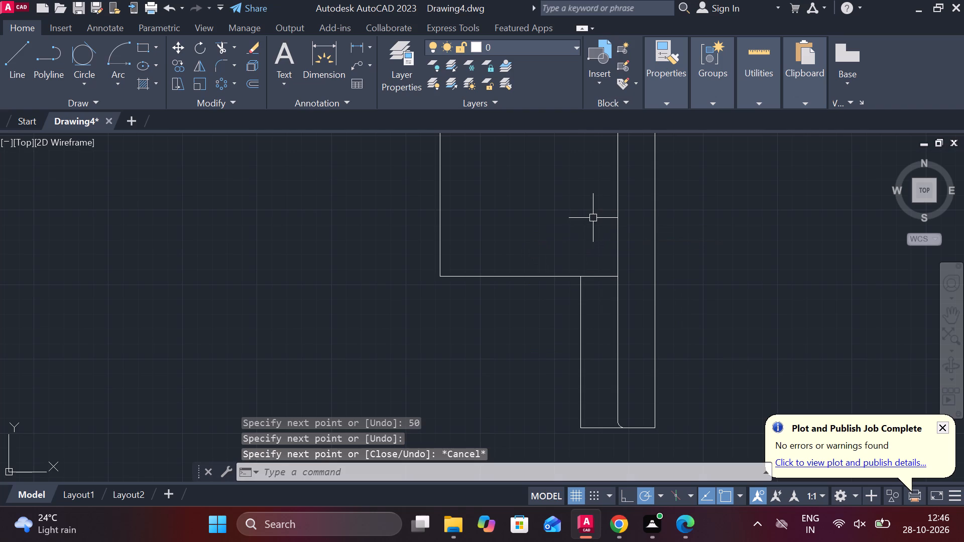
# Draw a vertical line straight down from the upper outer corner of the side view's flange, ending well below the flange.
pyautogui.scroll(-3, 593, 218)
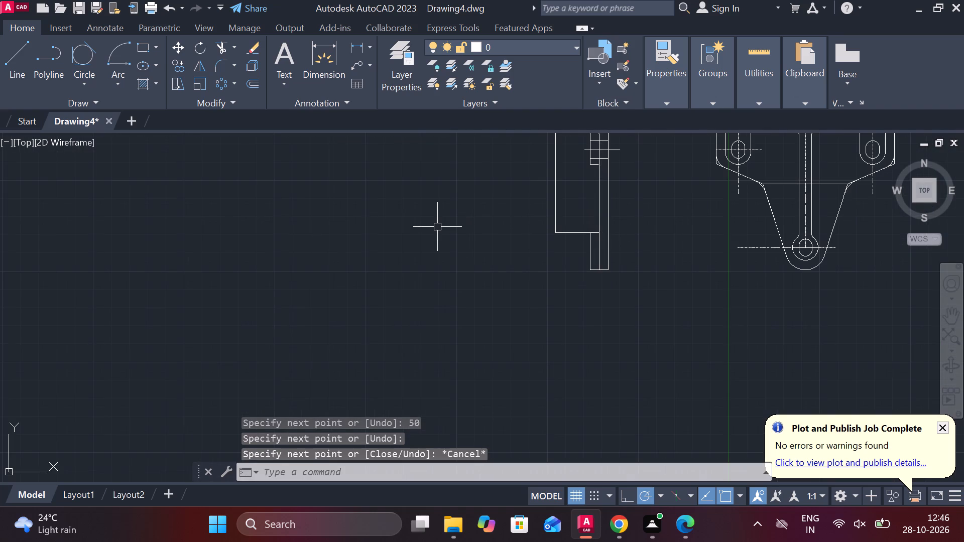
pyautogui.moveTo(399, 239); pyautogui.dragTo(442, 303, button='middle')
pyautogui.press('l')
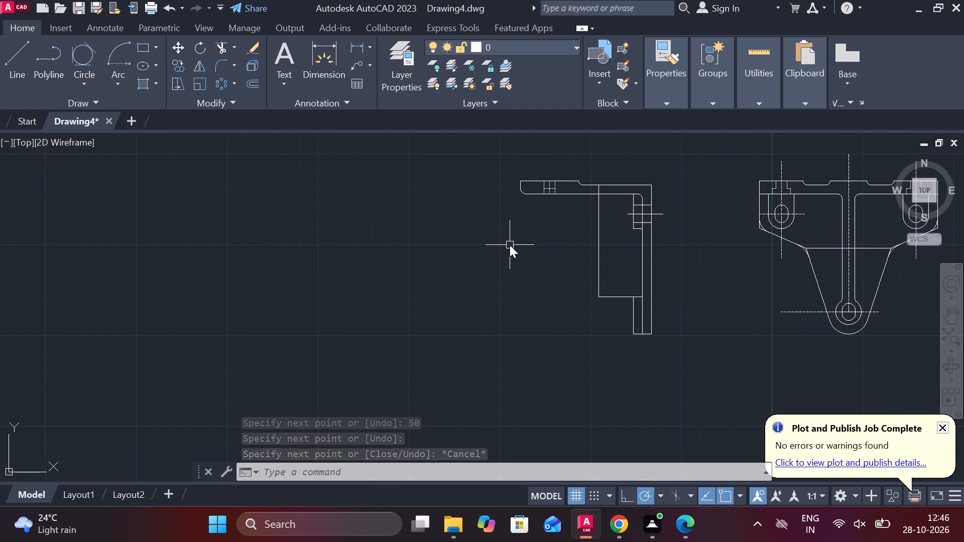
pyautogui.press('Return')
pyautogui.scroll(2, 508, 180)
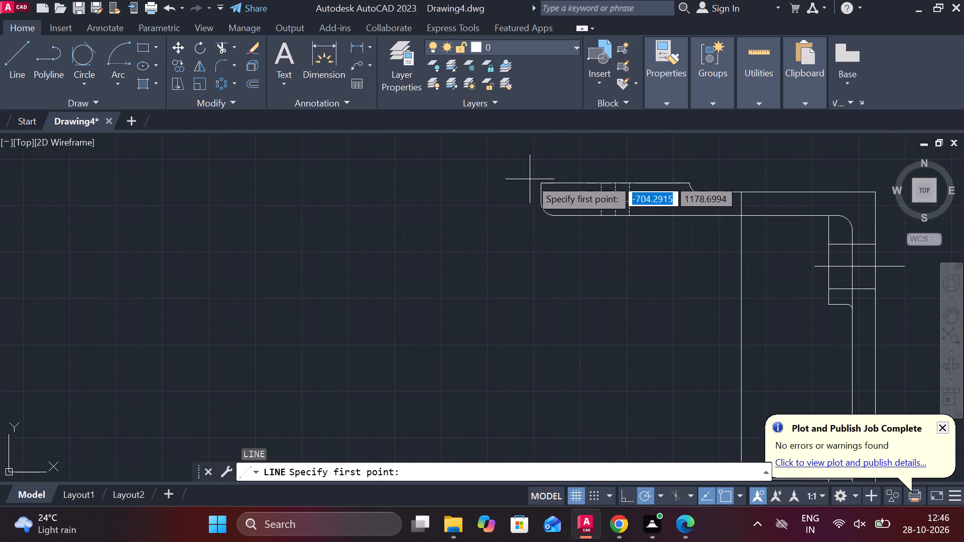
pyautogui.click(542, 182)
pyautogui.moveTo(542, 316); pyautogui.dragTo(533, 255, button='middle')
pyautogui.click(522, 348)
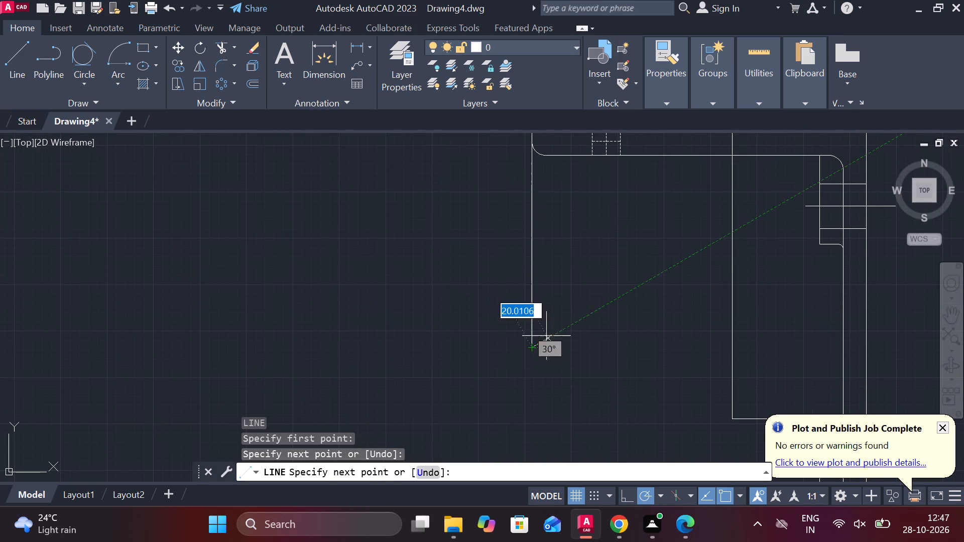
pyautogui.press('Escape')
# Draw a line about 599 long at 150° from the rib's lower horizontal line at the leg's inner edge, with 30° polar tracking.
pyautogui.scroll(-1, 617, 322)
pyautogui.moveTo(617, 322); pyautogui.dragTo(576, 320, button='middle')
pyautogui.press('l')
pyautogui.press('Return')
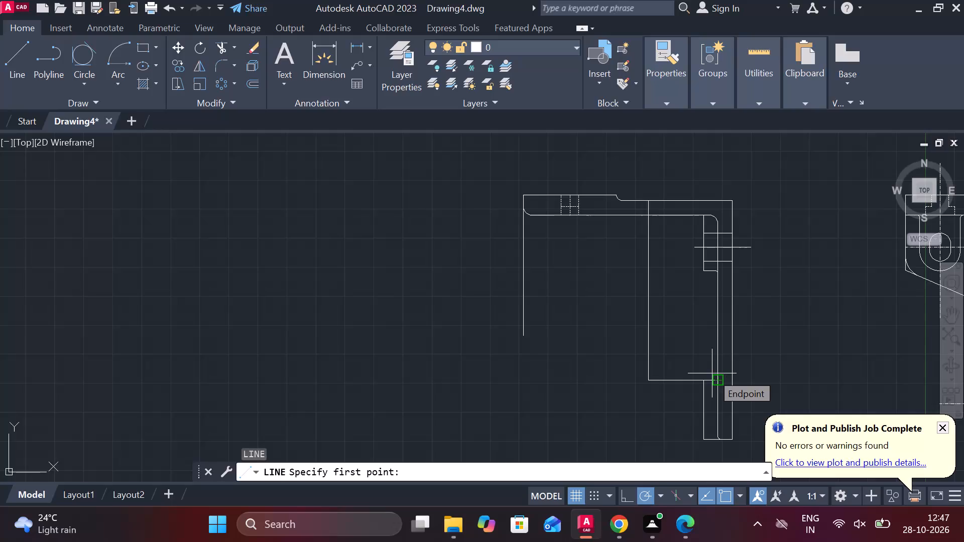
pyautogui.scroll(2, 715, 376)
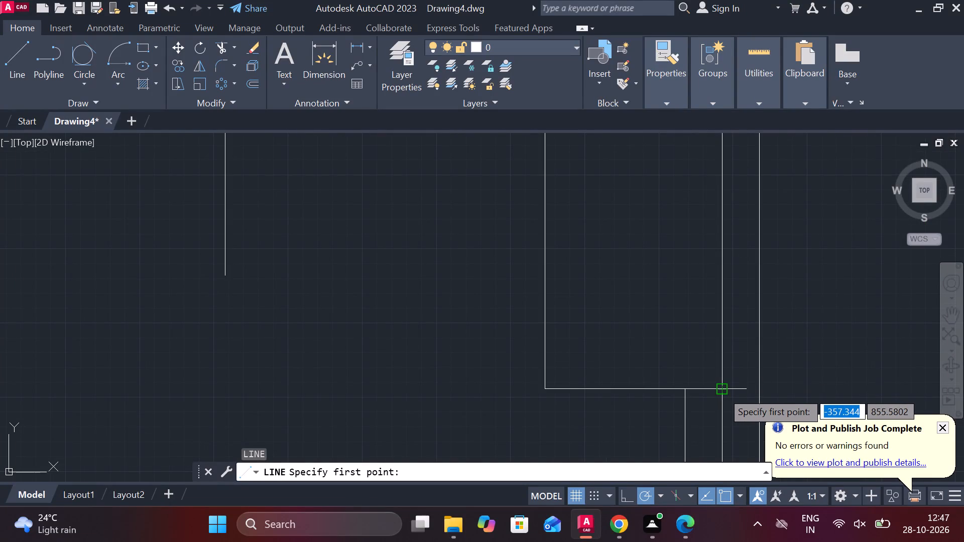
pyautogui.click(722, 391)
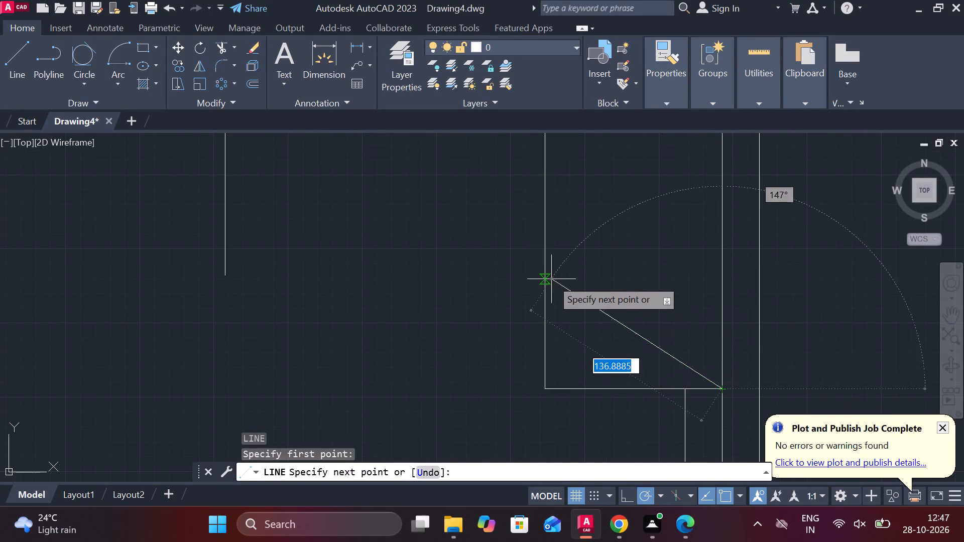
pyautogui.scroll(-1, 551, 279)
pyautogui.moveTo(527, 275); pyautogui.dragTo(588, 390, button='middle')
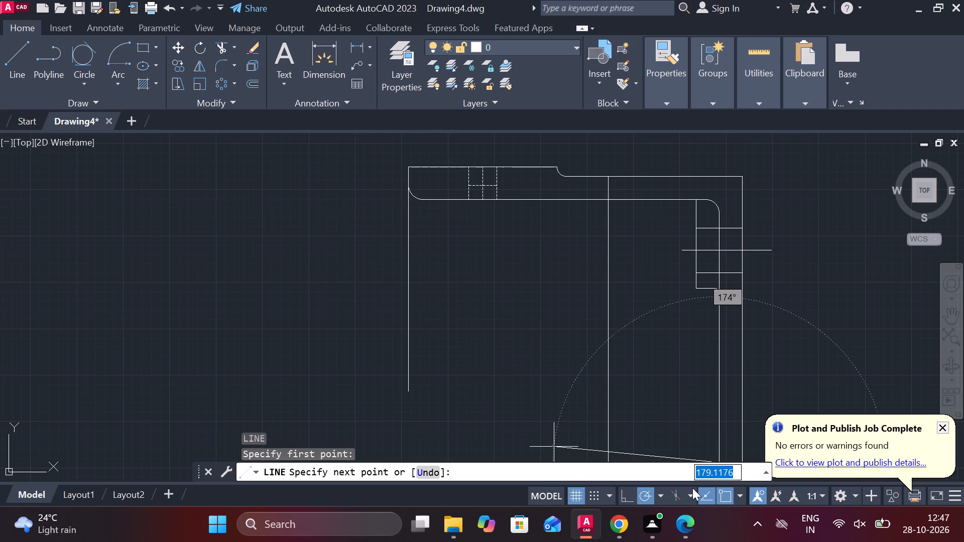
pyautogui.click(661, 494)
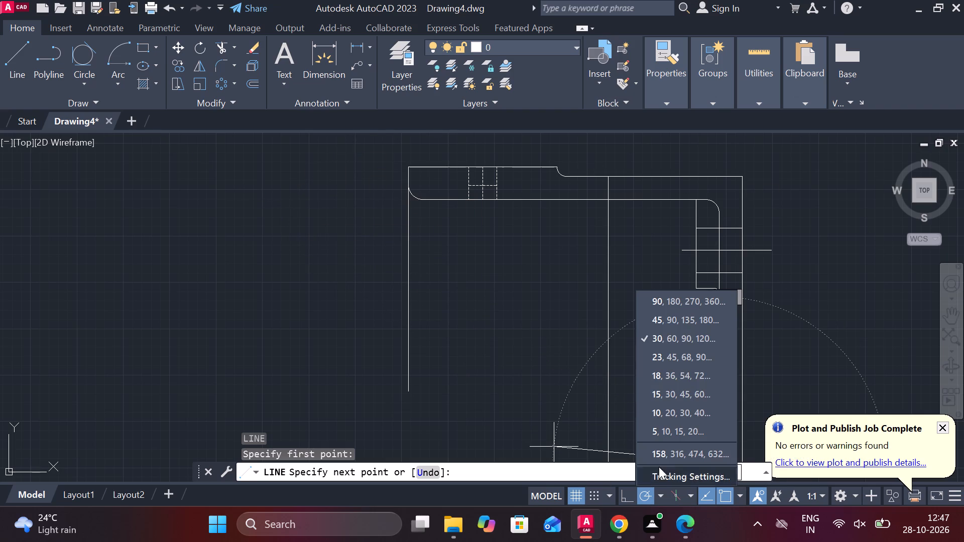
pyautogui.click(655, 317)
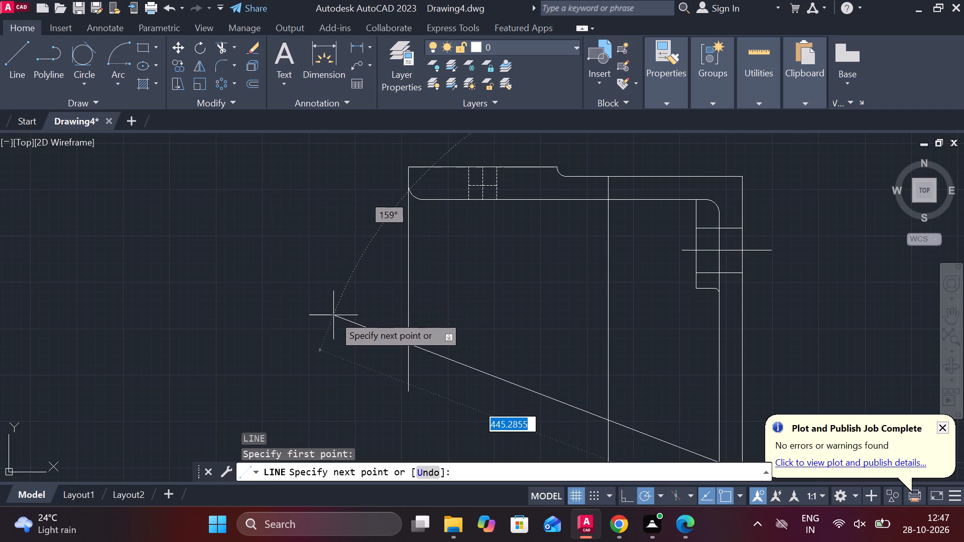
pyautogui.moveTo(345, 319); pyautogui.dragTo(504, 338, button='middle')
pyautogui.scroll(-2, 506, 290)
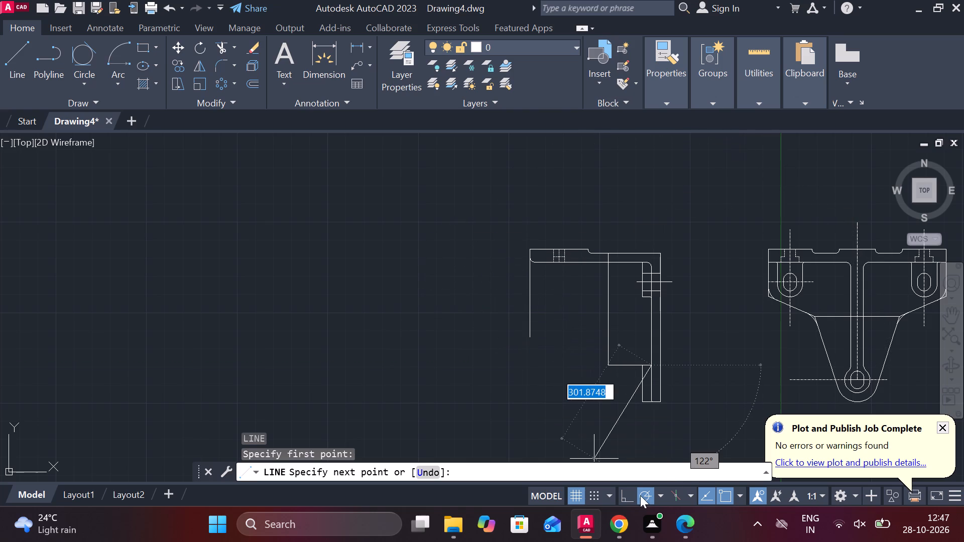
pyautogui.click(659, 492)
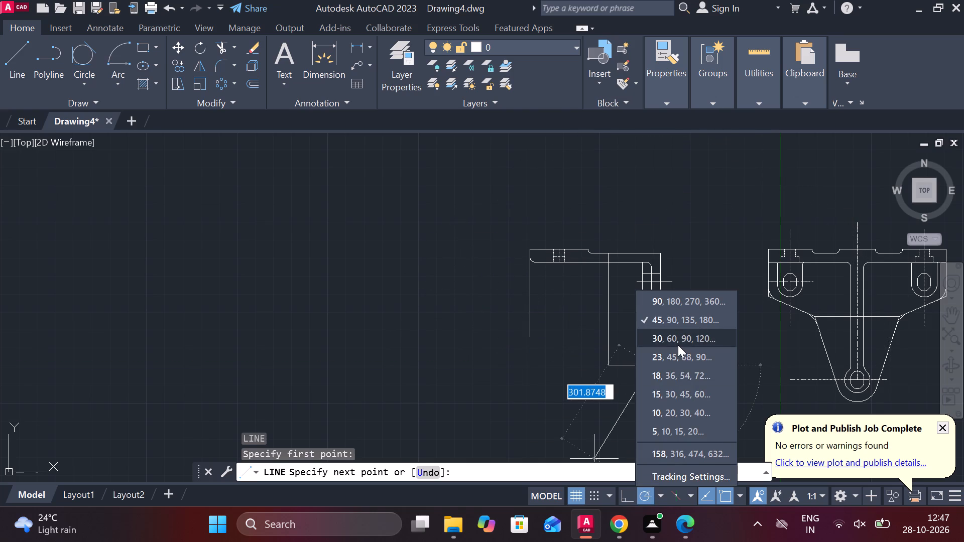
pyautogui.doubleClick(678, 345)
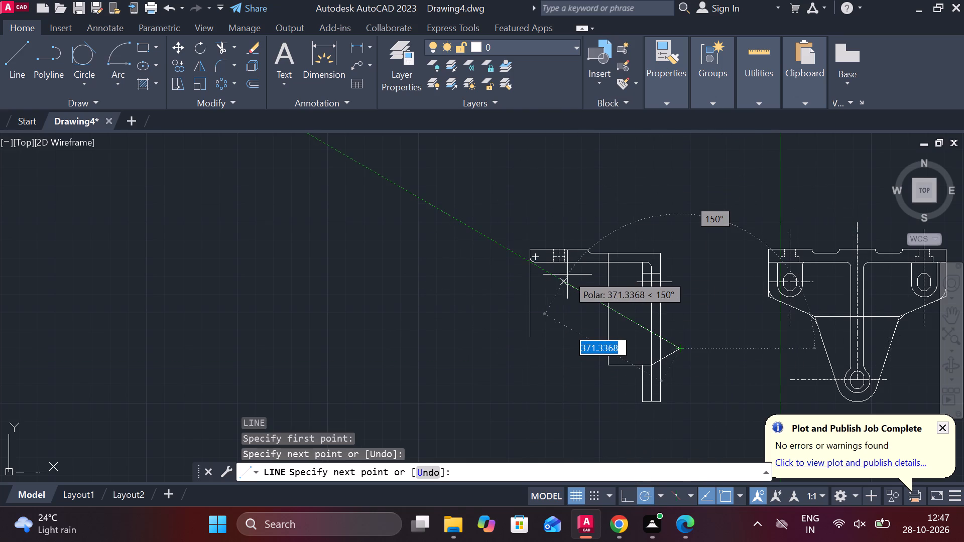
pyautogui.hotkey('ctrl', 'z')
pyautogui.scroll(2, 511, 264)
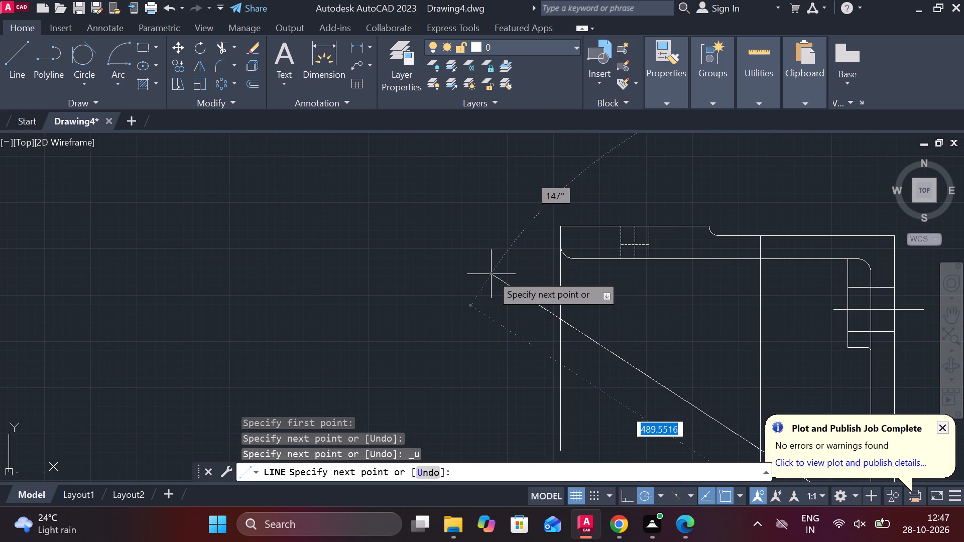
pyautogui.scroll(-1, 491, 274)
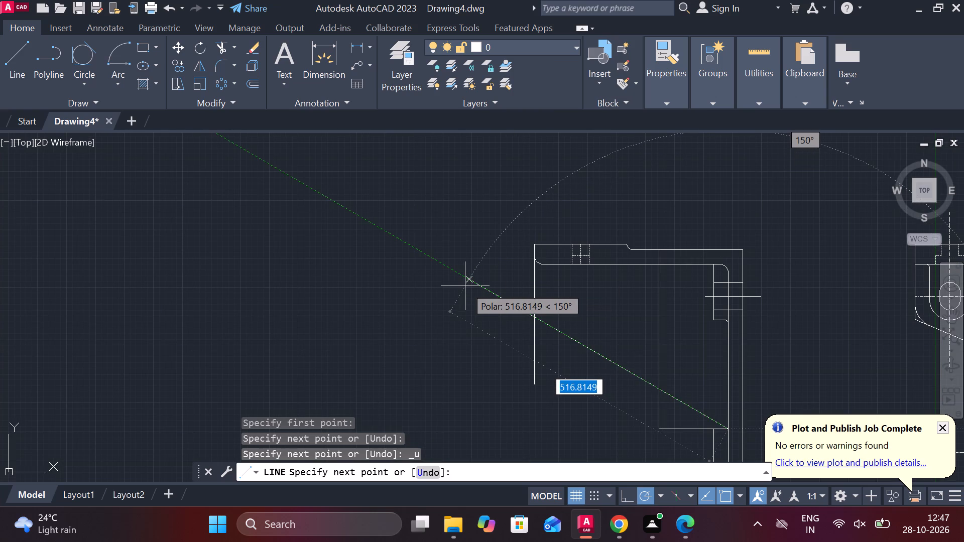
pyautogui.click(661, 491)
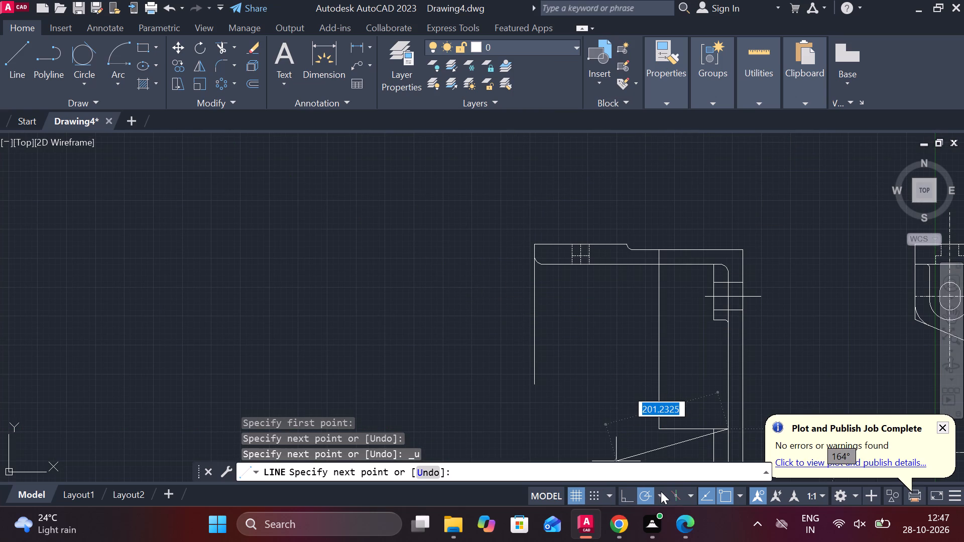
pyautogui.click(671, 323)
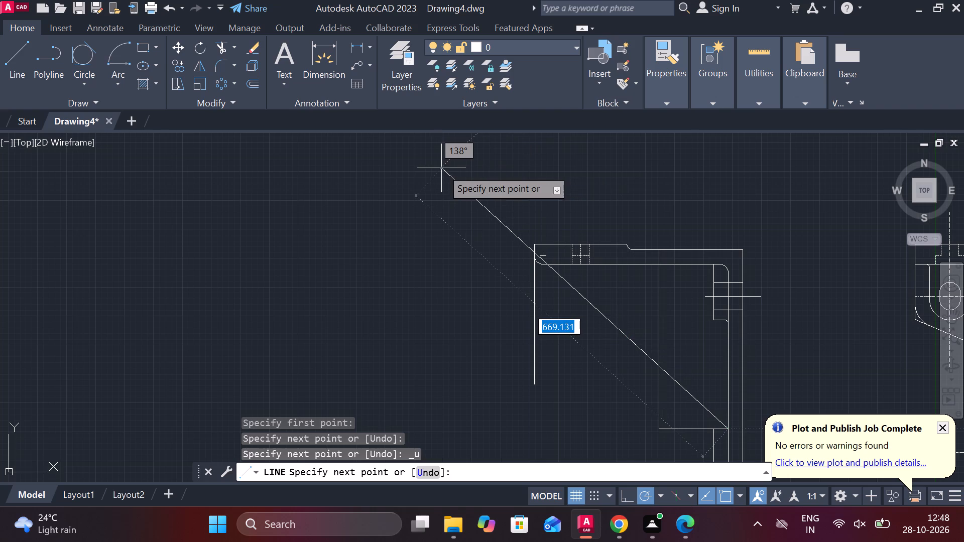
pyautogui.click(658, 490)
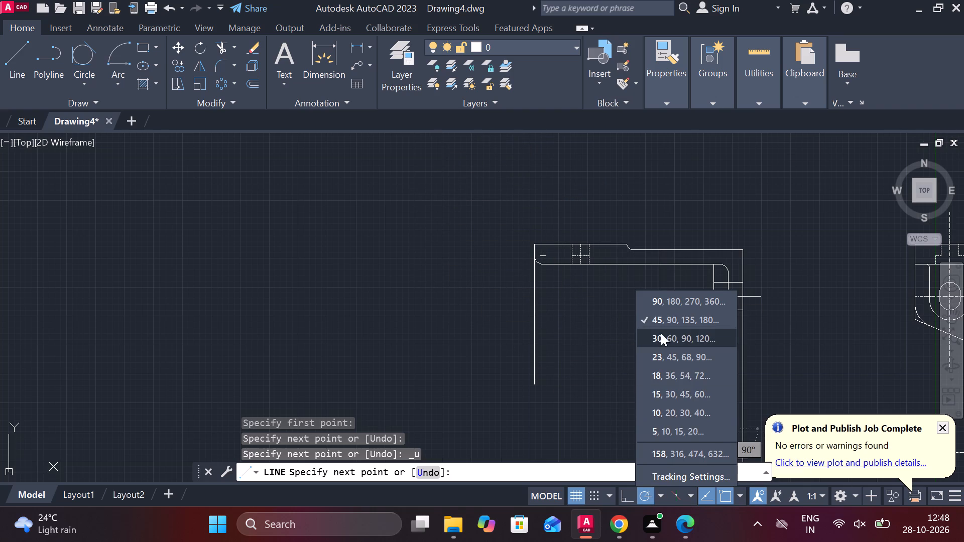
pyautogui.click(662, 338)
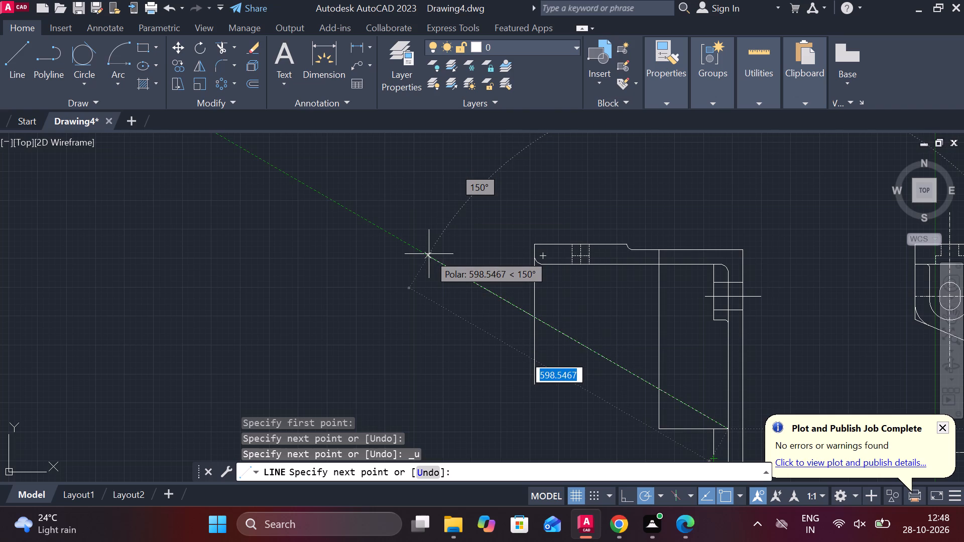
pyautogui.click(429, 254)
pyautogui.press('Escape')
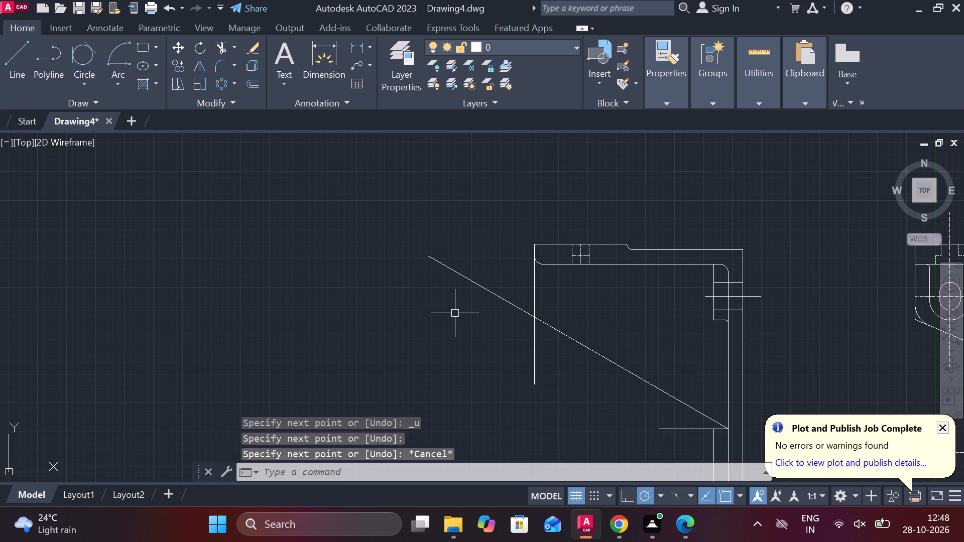
# Draw a radius 80 circle centred where the hidden slot's centre line meets the flange's lower edge.
pyautogui.scroll(1, 551, 279)
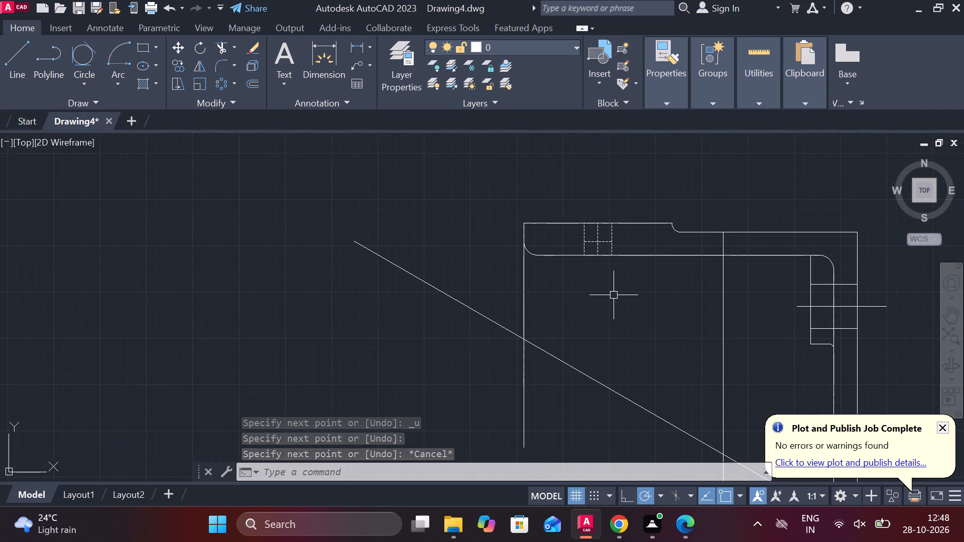
pyautogui.write('C')
pyautogui.press('space')
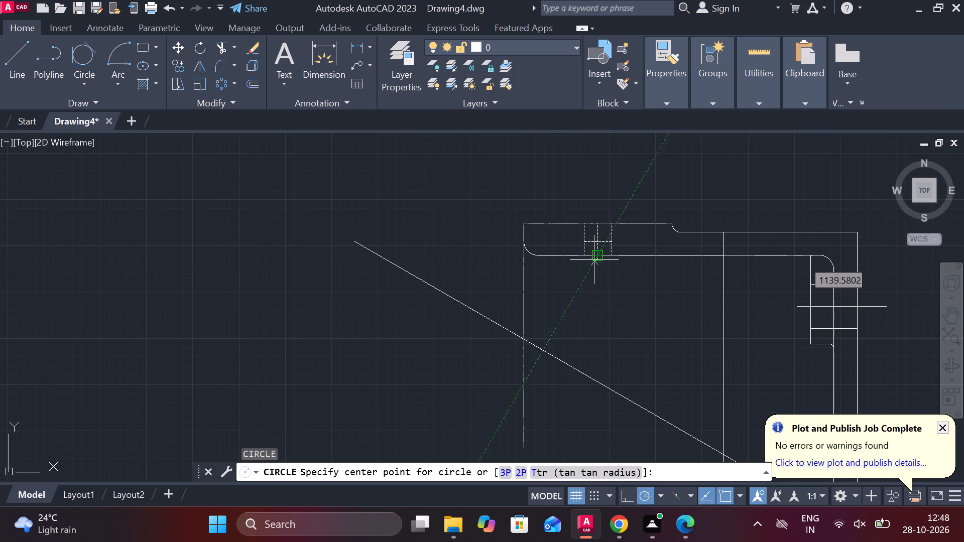
pyautogui.click(594, 253)
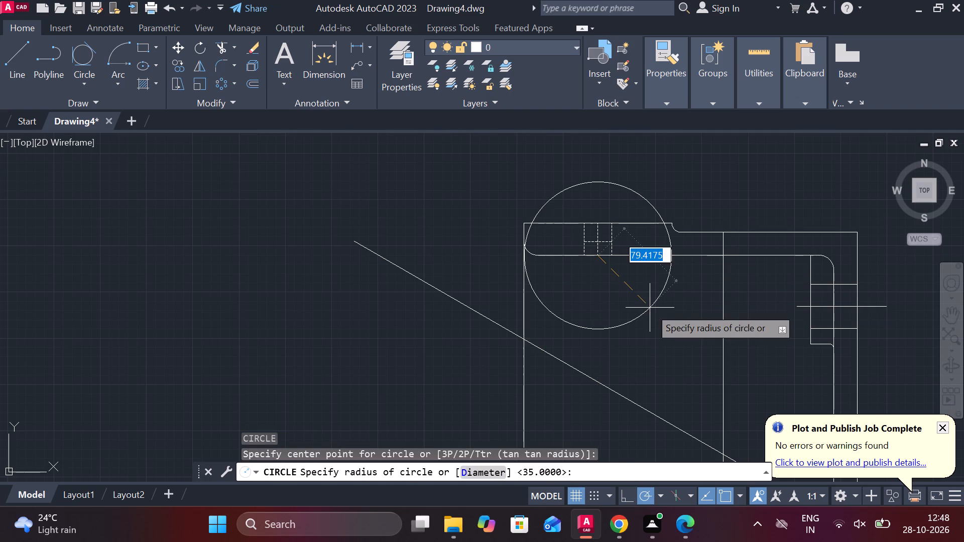
pyautogui.write('80')
pyautogui.press('Return')
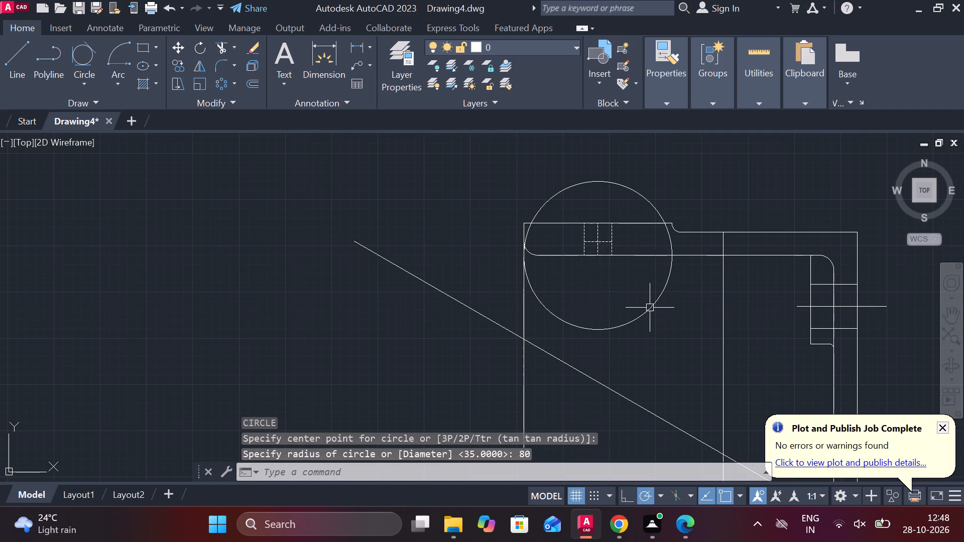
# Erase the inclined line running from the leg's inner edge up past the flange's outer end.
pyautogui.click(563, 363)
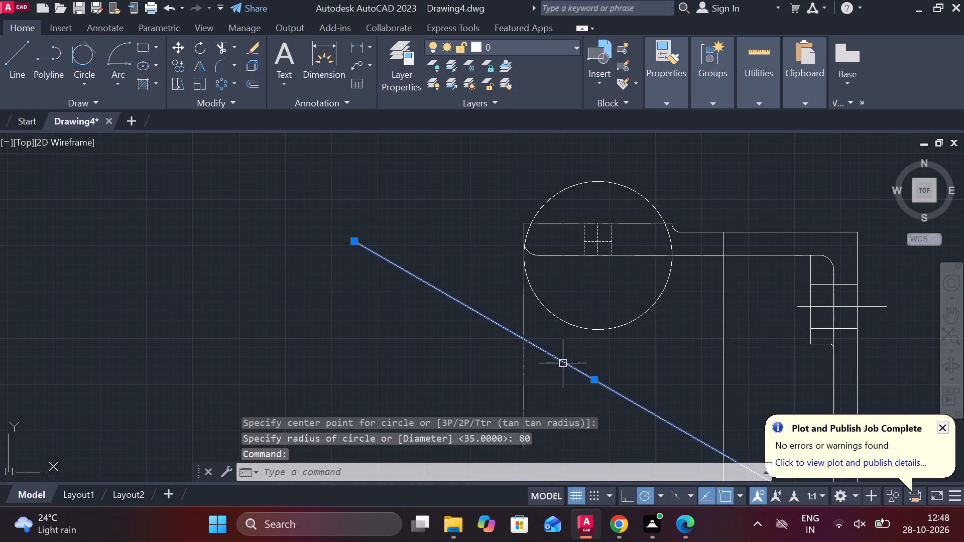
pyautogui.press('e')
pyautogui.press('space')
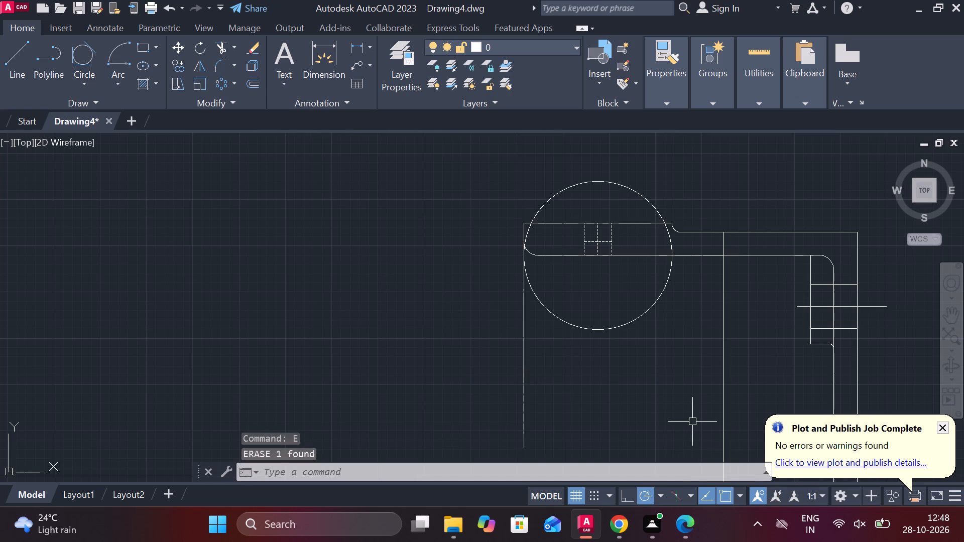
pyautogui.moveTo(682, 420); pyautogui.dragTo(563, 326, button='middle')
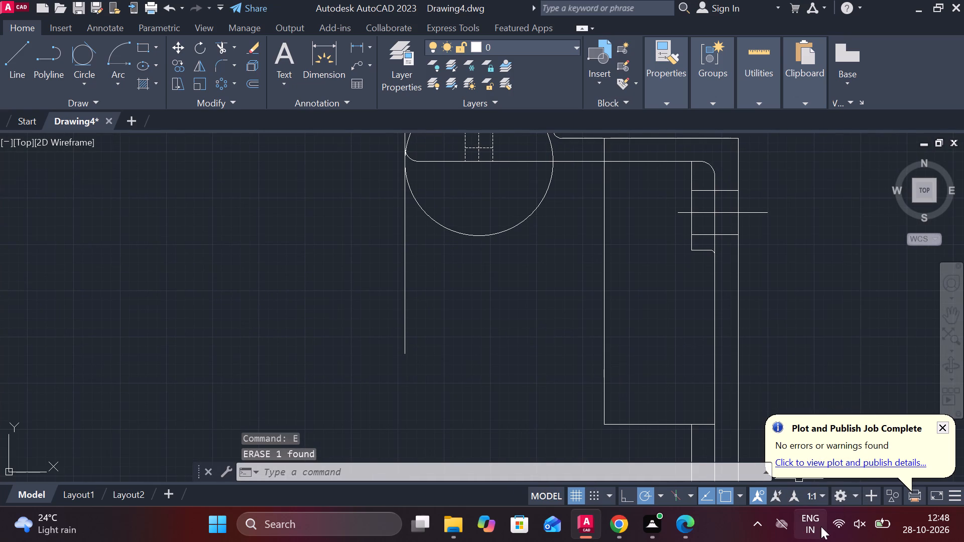
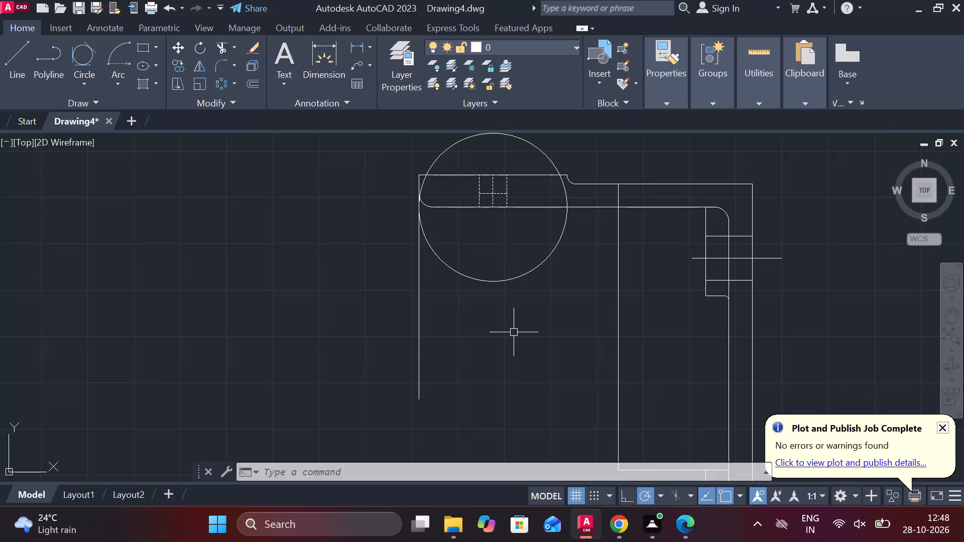
# Trim away the circle's portions above the flange's lower edge and the vertical construction line hanging below the flange's outer end.
pyautogui.write('TR')
pyautogui.press('space')
pyautogui.click(539, 150)
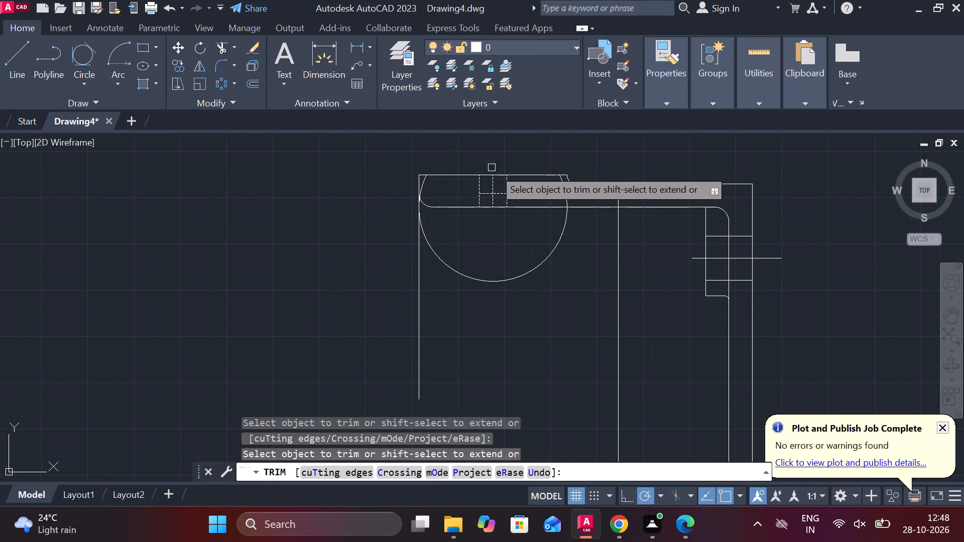
pyautogui.click(561, 191)
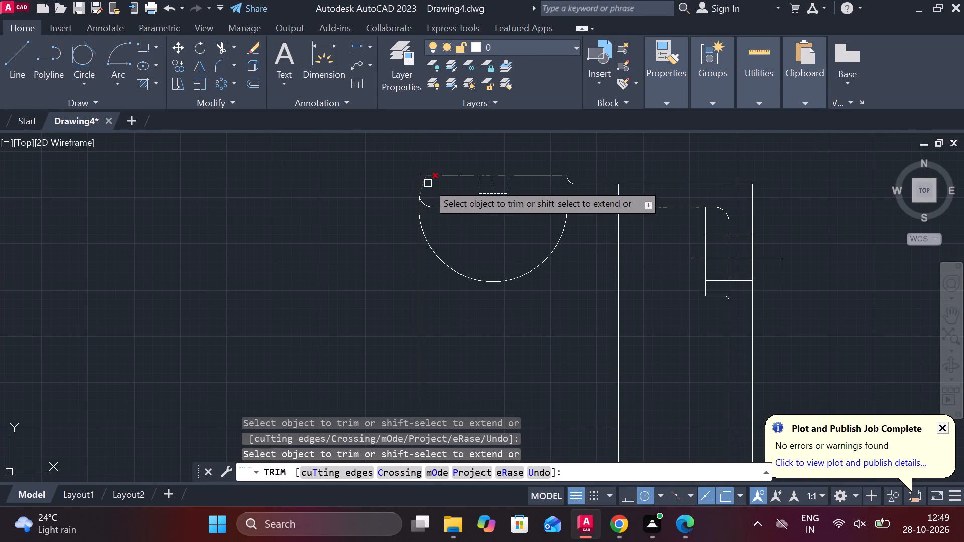
pyautogui.click(428, 183)
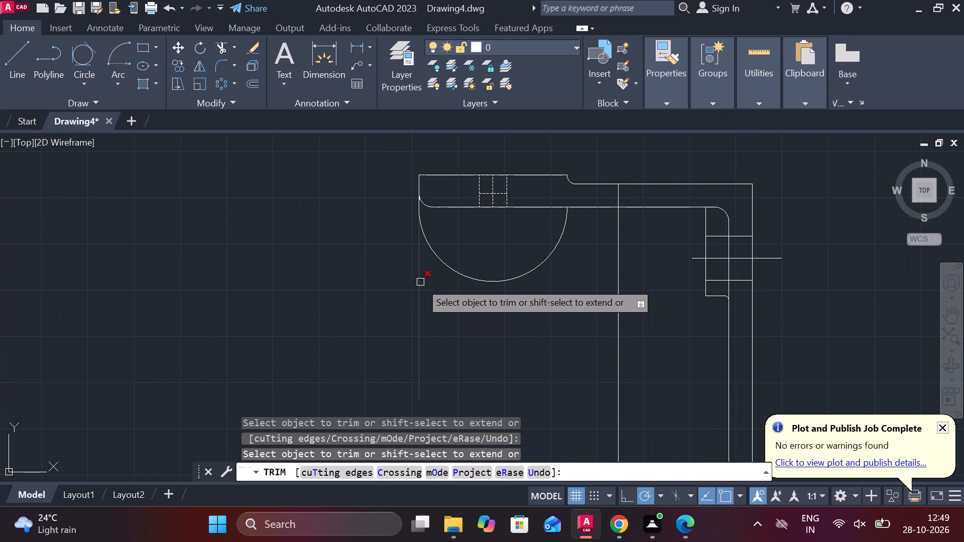
pyautogui.press('Escape')
# Draw a line from the rib's lower horizontal line at the leg's inner edge, tangent to the half circle under the flange.
pyautogui.scroll(-1, 543, 325)
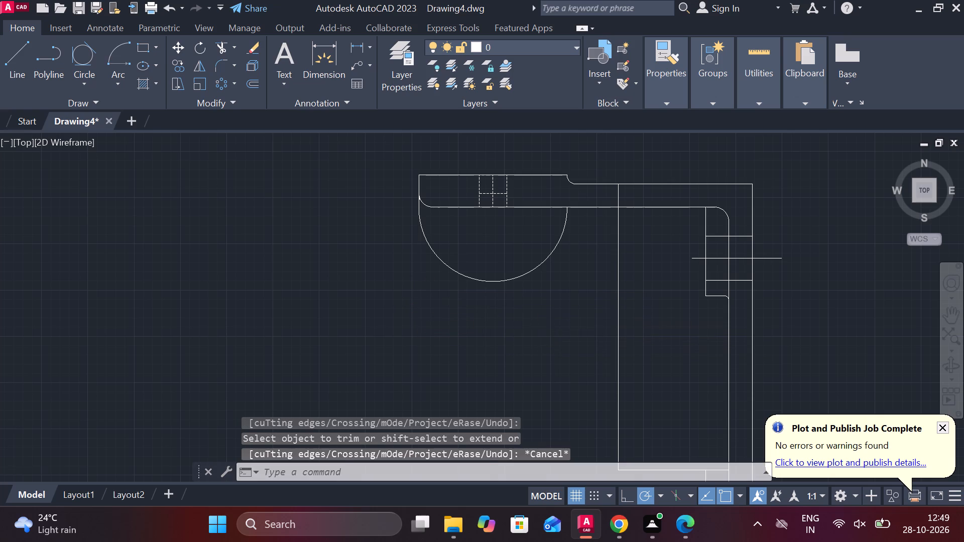
pyautogui.press('l')
pyautogui.press('Return')
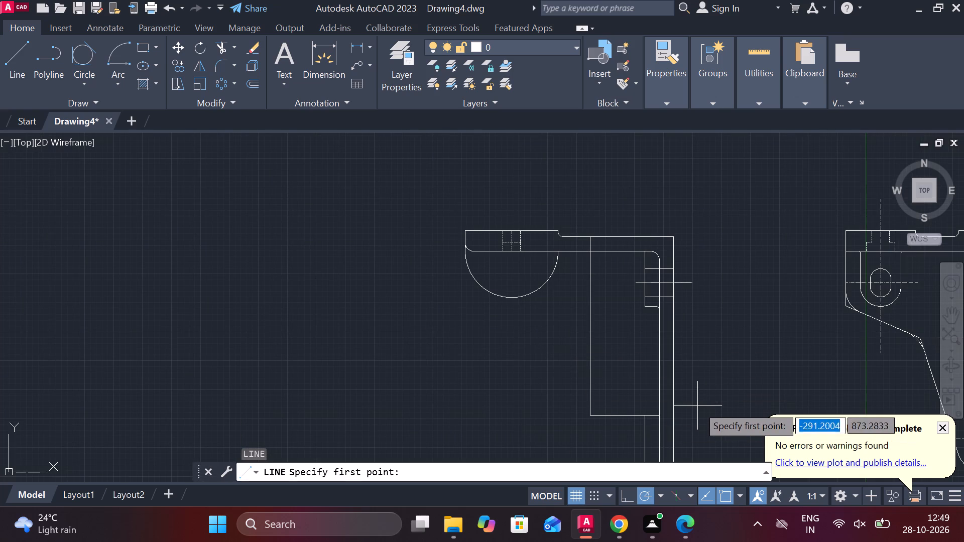
pyautogui.moveTo(703, 368); pyautogui.dragTo(704, 288, button='middle')
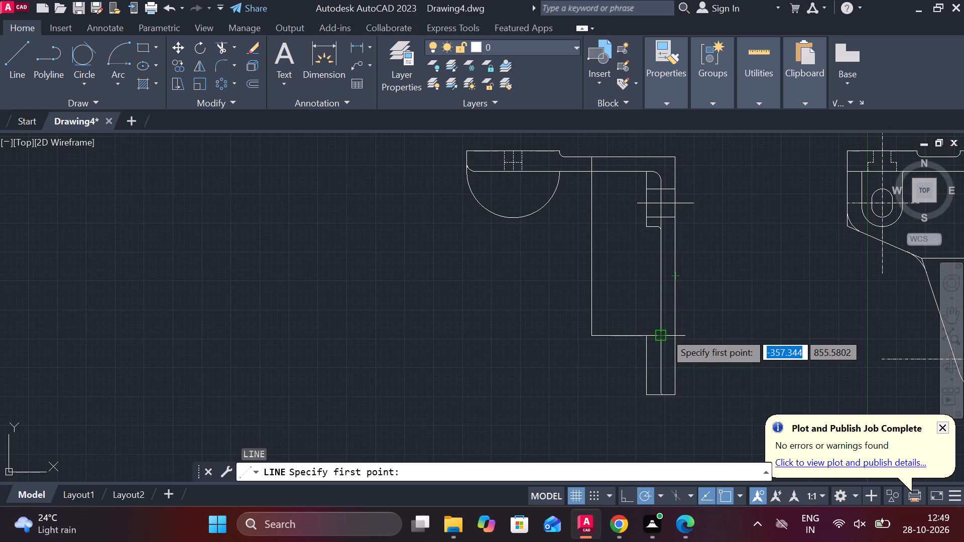
pyautogui.click(665, 332)
pyautogui.moveTo(533, 258); pyautogui.dragTo(577, 336, button='middle')
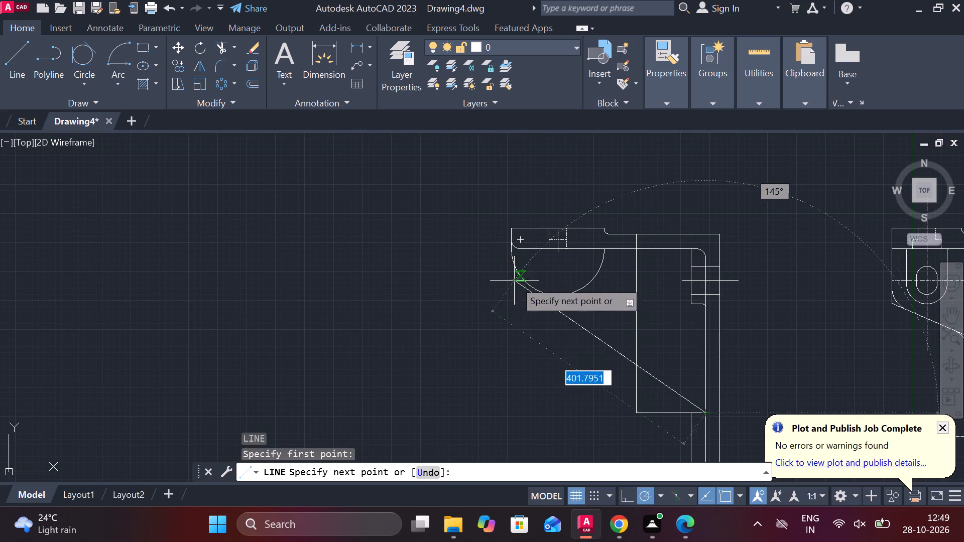
pyautogui.write('TAN')
pyautogui.press('space')
pyautogui.click(521, 281)
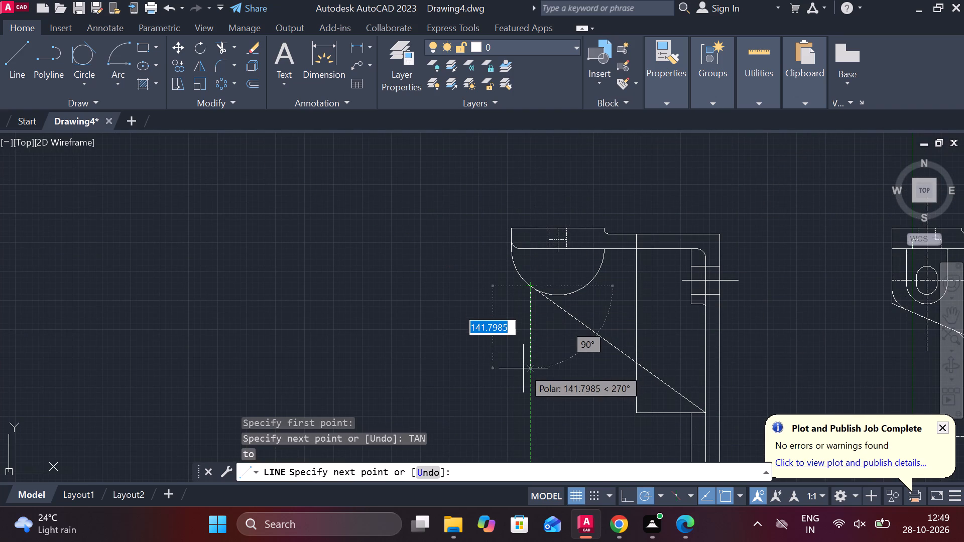
pyautogui.press('Escape')
# Trim the half circle beyond the tangent line and the leftover sliver beside the flange's rounded lower outer corner.
pyautogui.write('TR')
pyautogui.press('space')
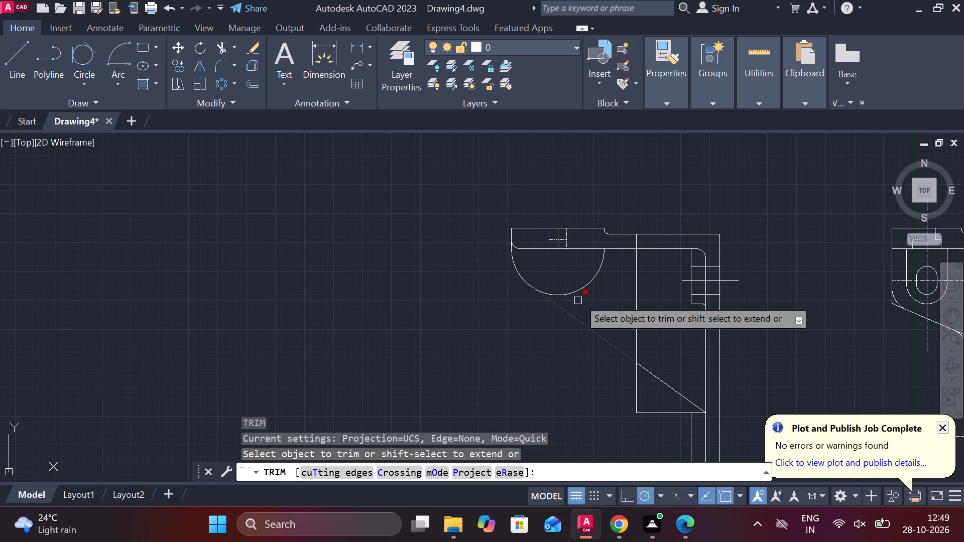
pyautogui.click(575, 288)
pyautogui.moveTo(525, 365); pyautogui.dragTo(462, 319, button='middle')
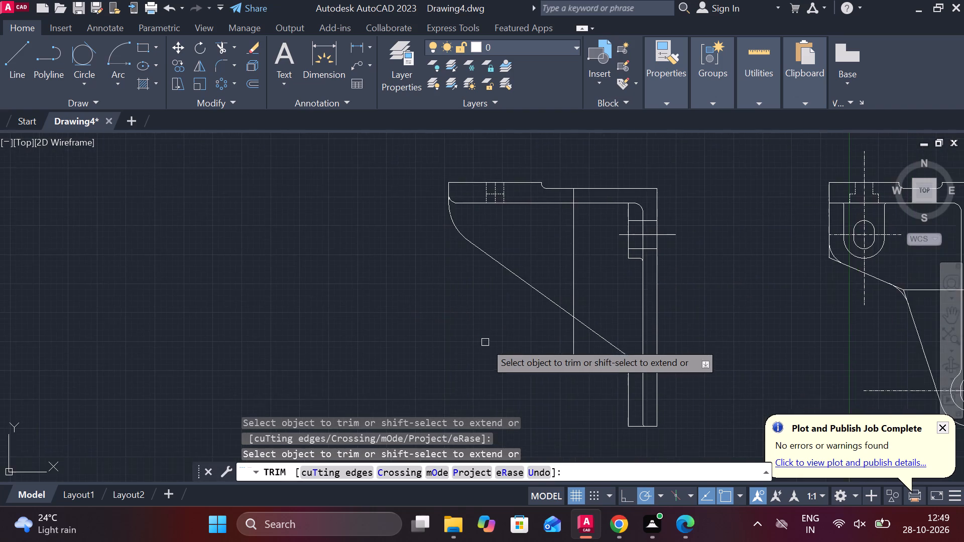
pyautogui.scroll(2, 486, 343)
pyautogui.scroll(-1, 488, 350)
pyautogui.moveTo(390, 215); pyautogui.dragTo(418, 434, button='middle')
pyautogui.scroll(2, 434, 355)
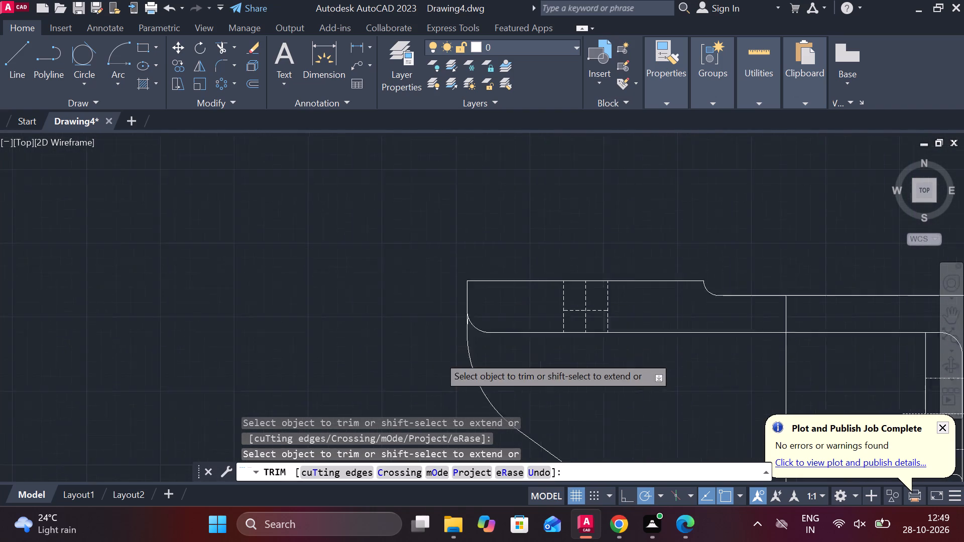
pyautogui.scroll(1, 438, 356)
pyautogui.scroll(2, 514, 286)
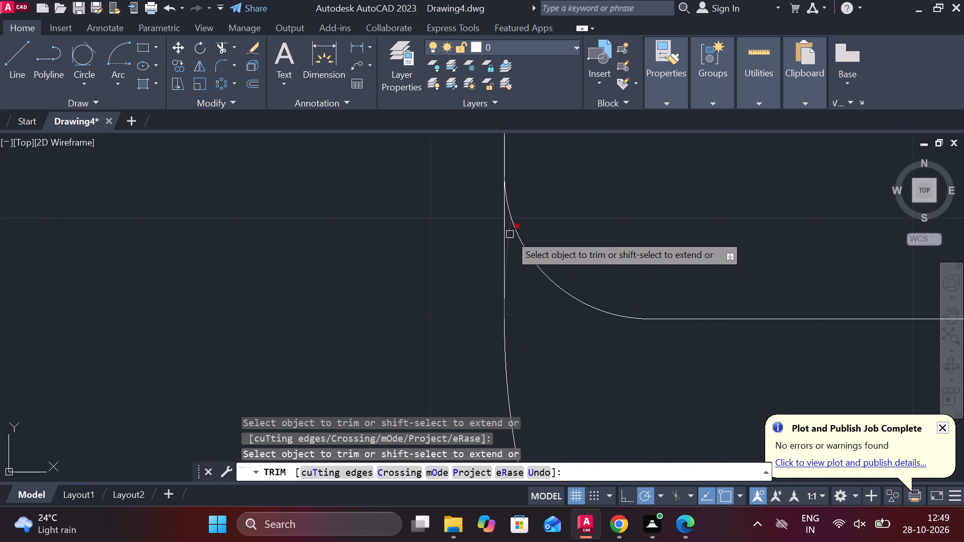
pyautogui.click(510, 234)
pyautogui.scroll(-5, 528, 295)
pyautogui.moveTo(523, 412); pyautogui.dragTo(350, 187, button='middle')
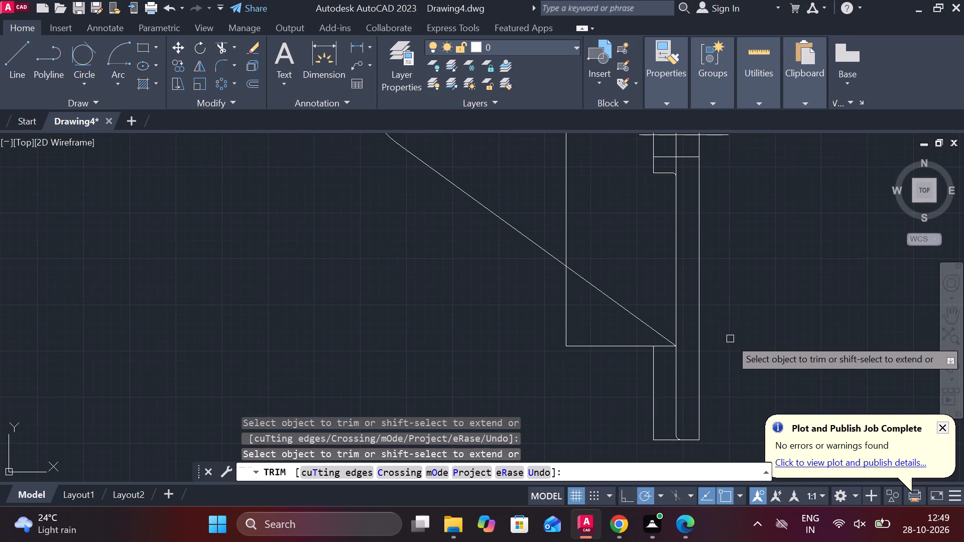
pyautogui.moveTo(720, 339); pyautogui.dragTo(695, 329, button='middle')
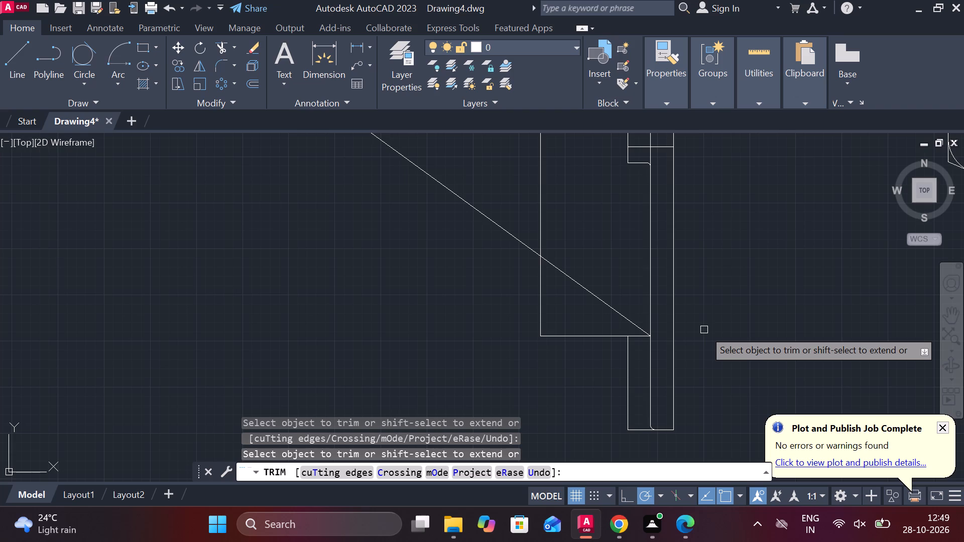
pyautogui.press('Escape')
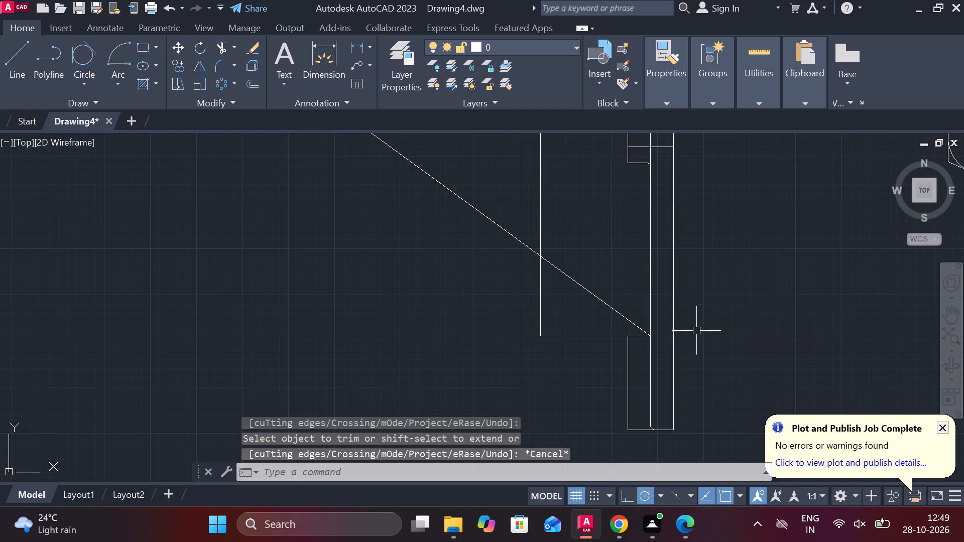
# Lengthen the lower boss's outer vertical edge upward past the inclined rib line.
pyautogui.click(624, 355)
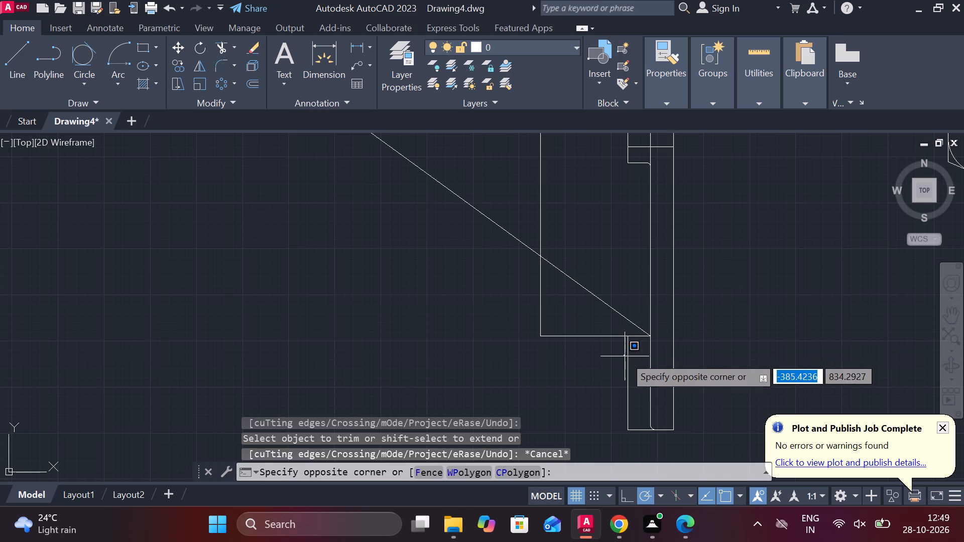
pyautogui.press('Escape')
pyautogui.click(630, 349)
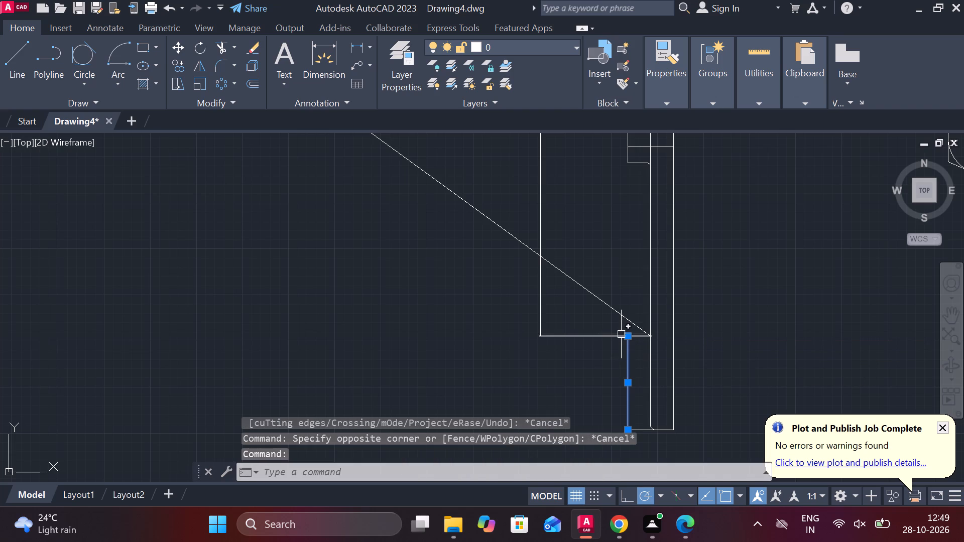
pyautogui.click(682, 378)
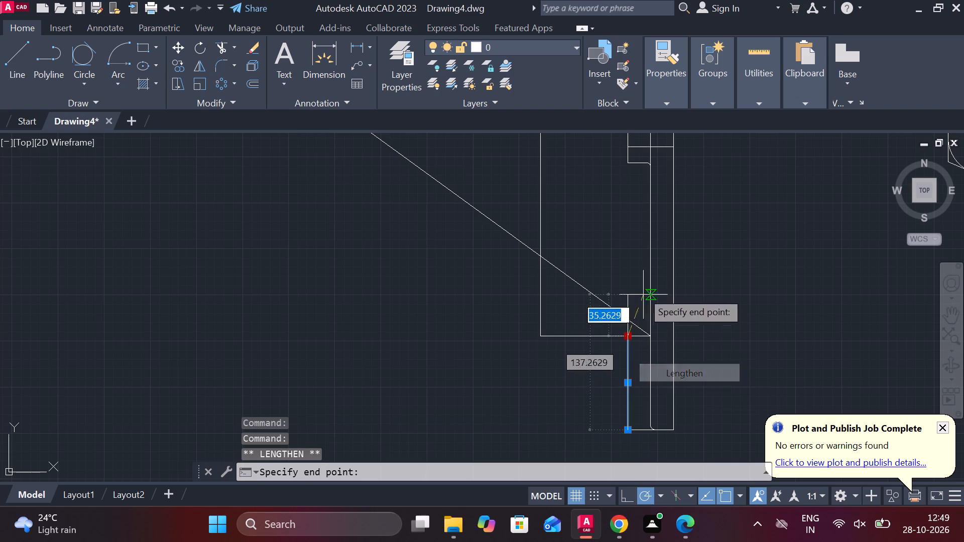
pyautogui.click(625, 266)
pyautogui.press('Escape')
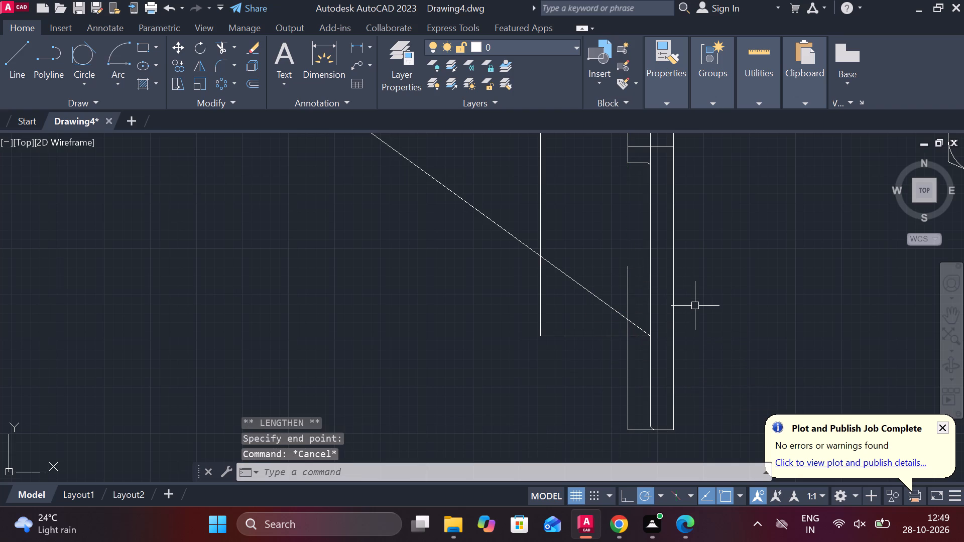
# Trim the boss edge above the inclined rib line and the inclined line beyond the boss edge so they meet at a corner.
pyautogui.write('TR')
pyautogui.press('space')
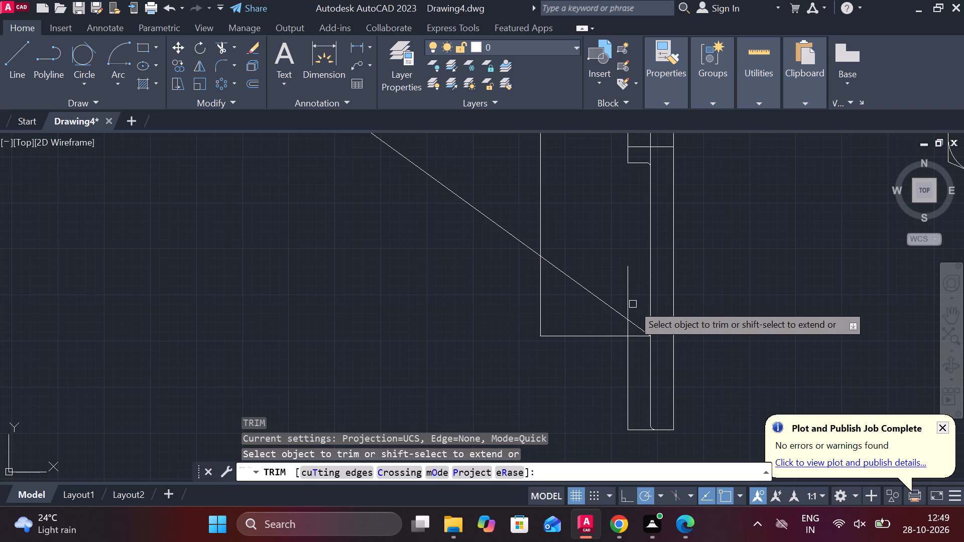
pyautogui.click(630, 297)
pyautogui.click(637, 325)
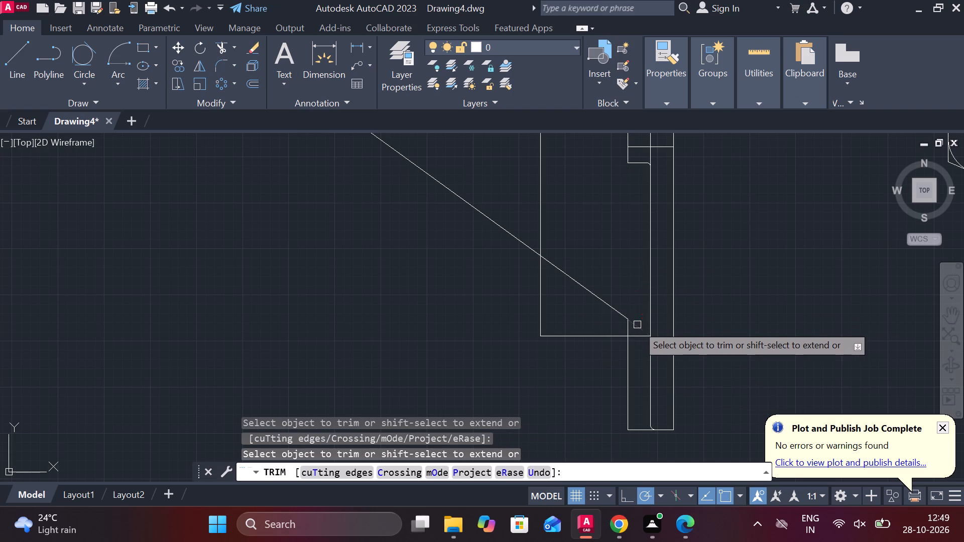
pyautogui.press('Escape')
# Fillet the corner between the inclined rib line and the lower boss's vertical edge with radius 30.
pyautogui.write('F R')
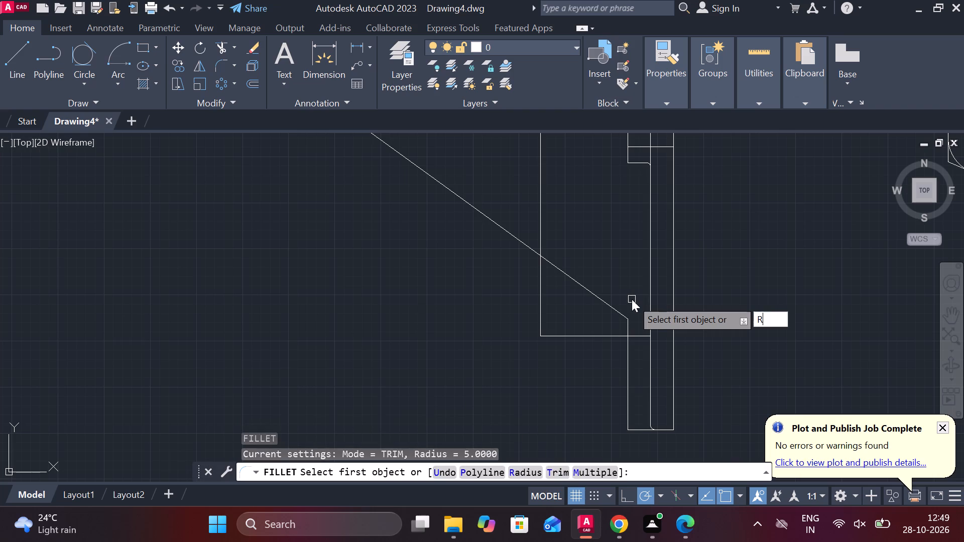
pyautogui.press('space')
pyautogui.write('30')
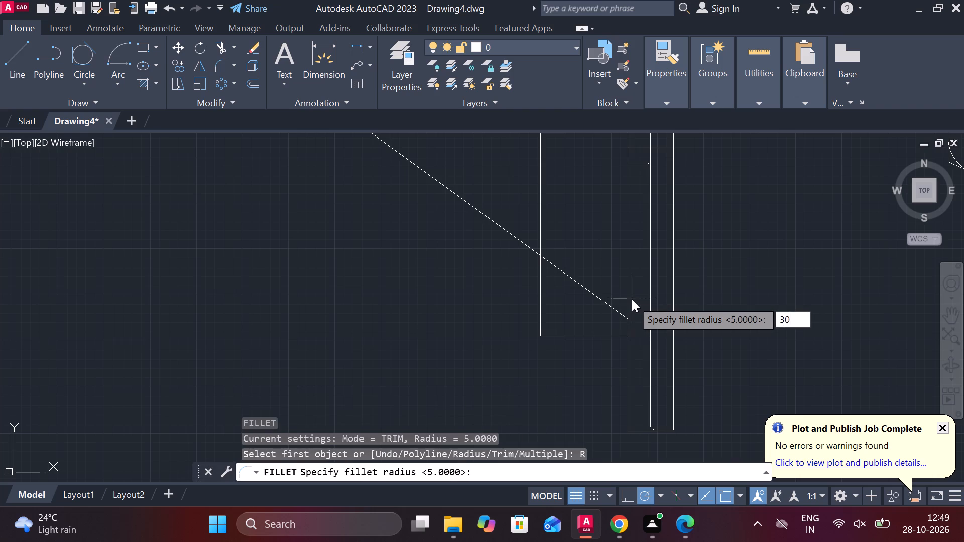
pyautogui.press('Return')
pyautogui.click(587, 290)
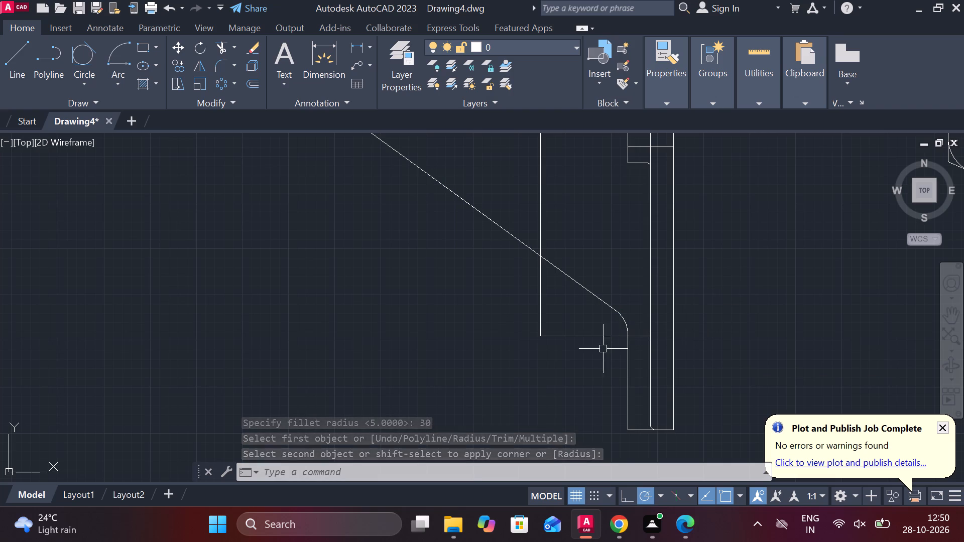
# Erase the long vertical line crossing the inclined rib line beneath the flange.
pyautogui.click(542, 280)
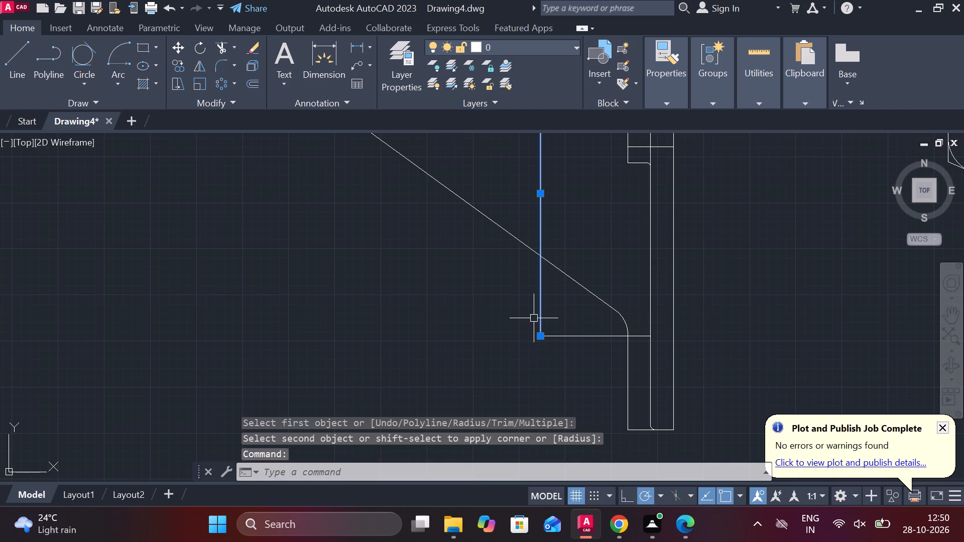
pyautogui.write('E')
pyautogui.press('space')
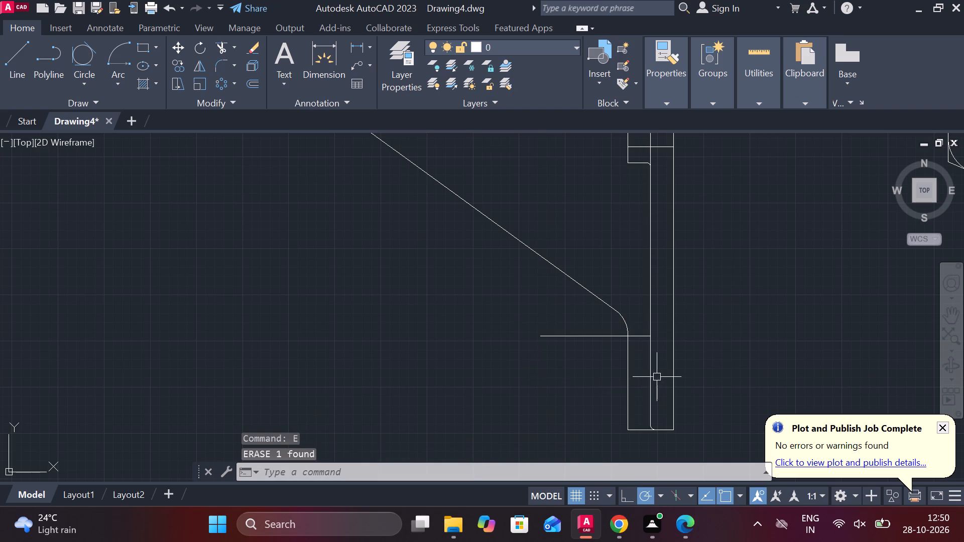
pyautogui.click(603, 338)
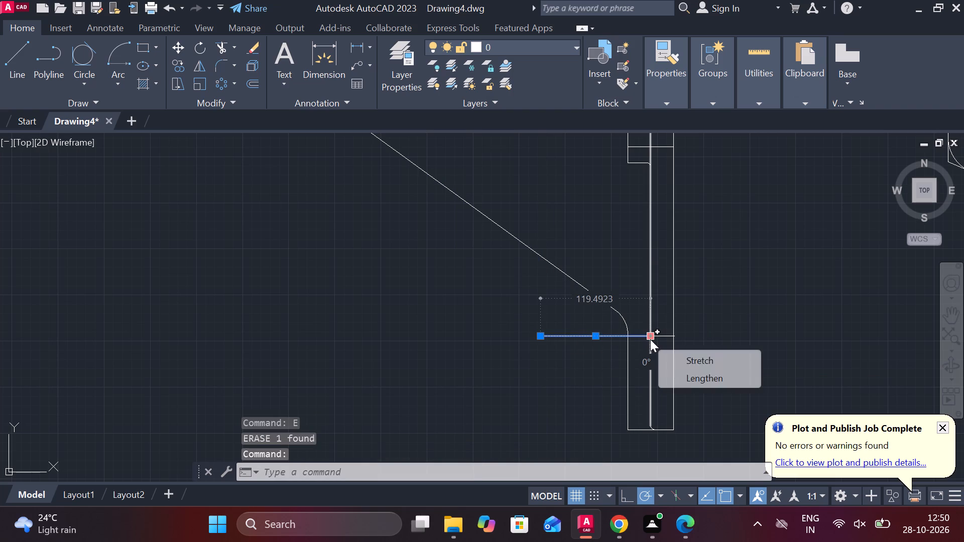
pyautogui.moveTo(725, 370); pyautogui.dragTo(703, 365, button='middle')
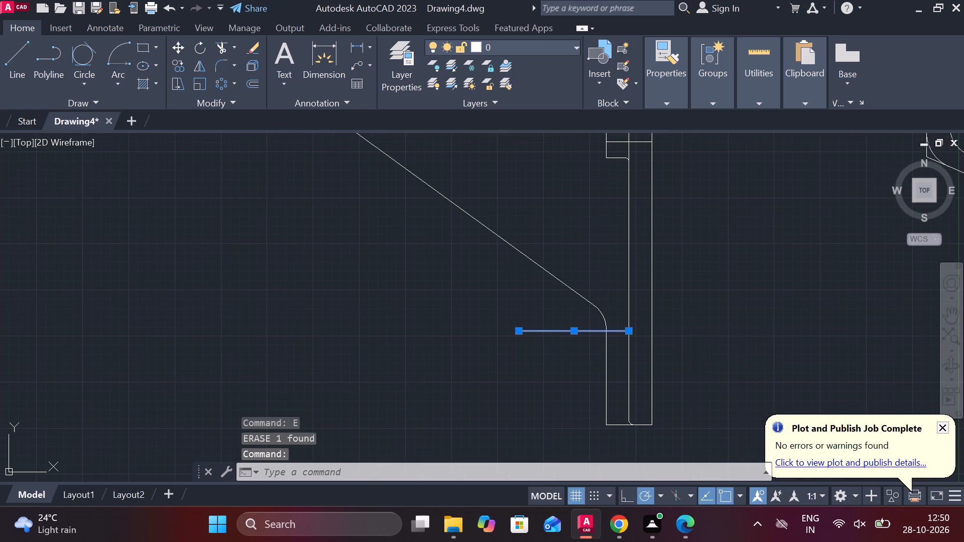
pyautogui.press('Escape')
# Lengthen the inclined rib line past the fillet to the horizontal line's end on the leg's inner edge.
pyautogui.click(555, 278)
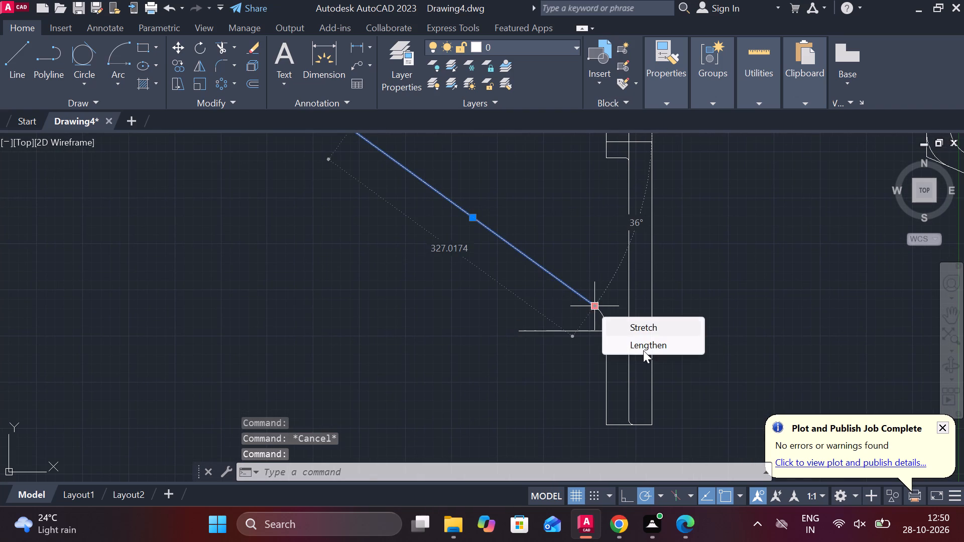
pyautogui.click(643, 350)
pyautogui.click(630, 330)
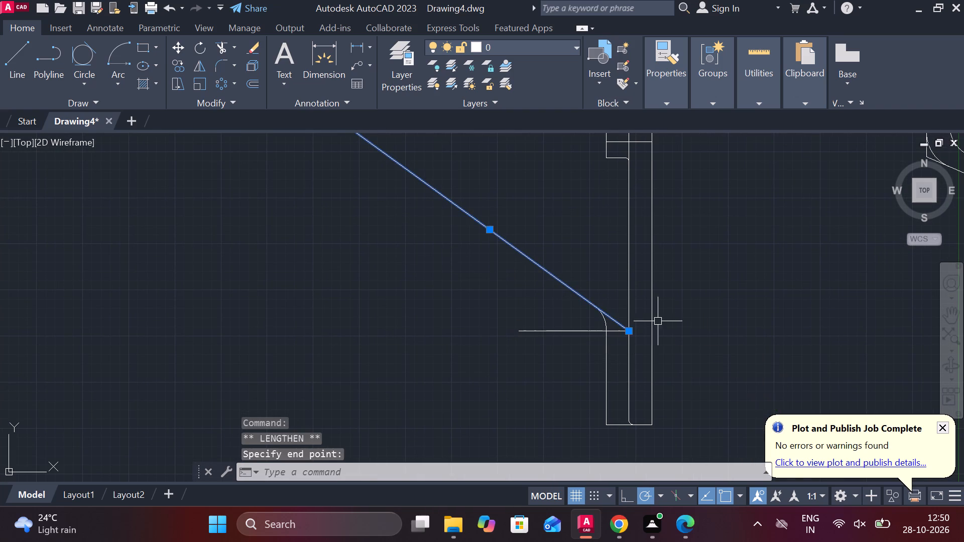
pyautogui.press('Escape')
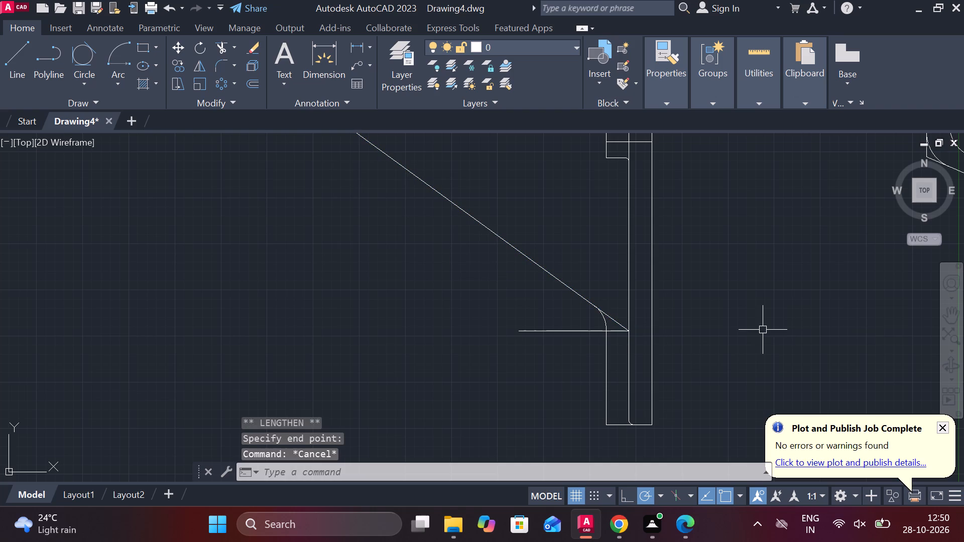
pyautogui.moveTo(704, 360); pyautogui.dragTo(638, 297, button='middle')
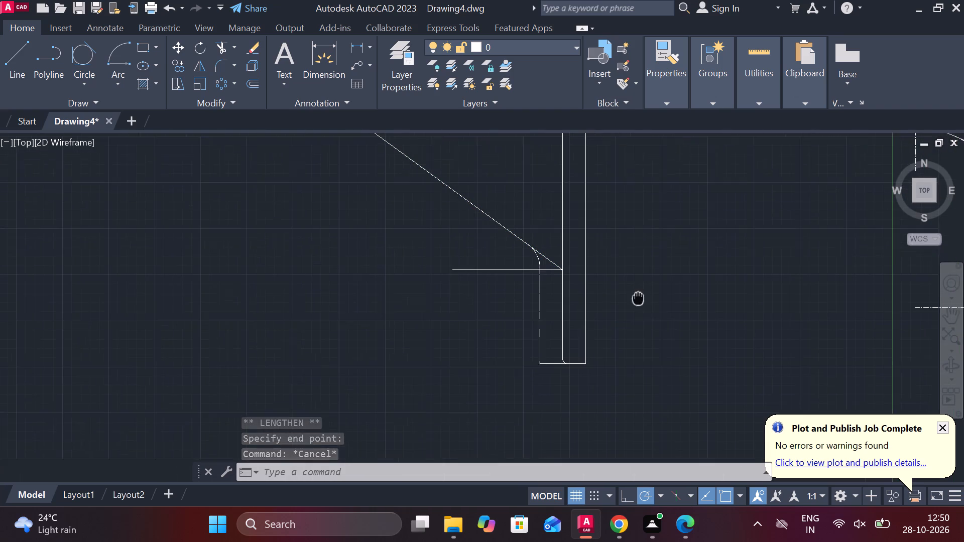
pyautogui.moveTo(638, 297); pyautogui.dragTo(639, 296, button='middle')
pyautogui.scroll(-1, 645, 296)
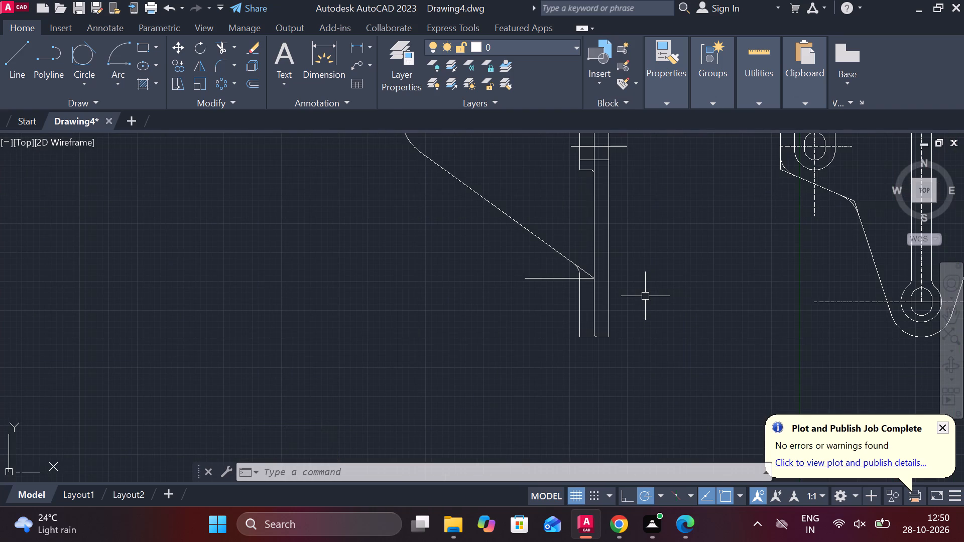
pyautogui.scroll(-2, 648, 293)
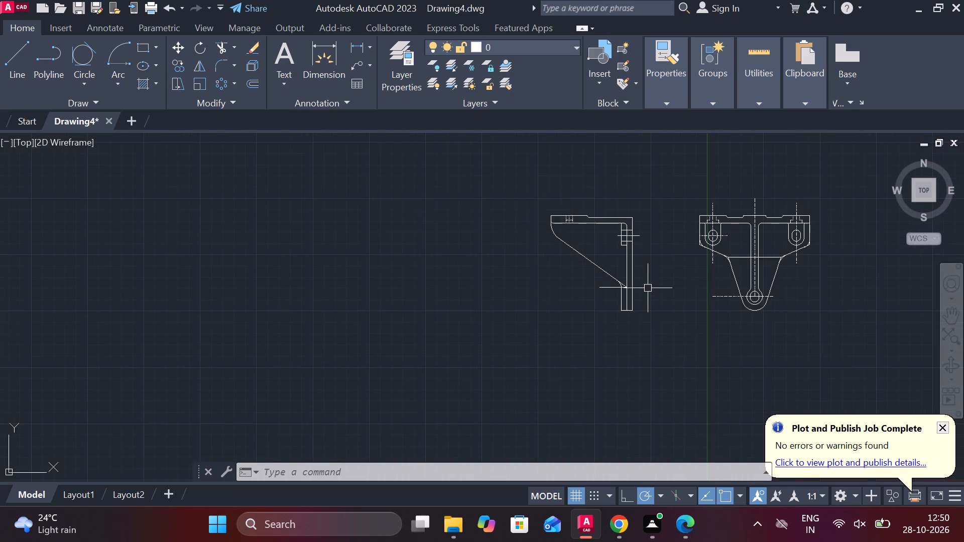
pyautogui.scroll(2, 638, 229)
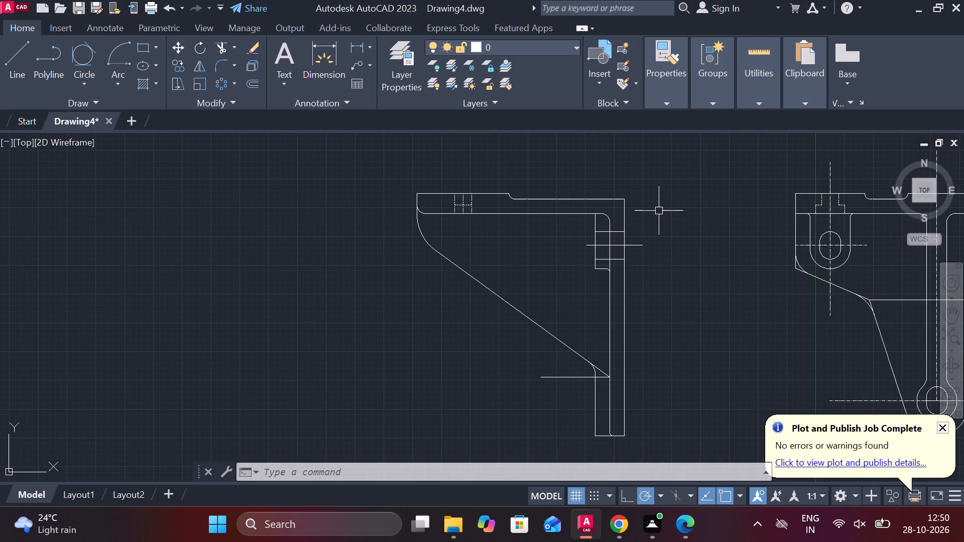
# Draw a horizontal line about 78 long outward from the side view's outer corner where the flange top meets the leg.
pyautogui.press('l')
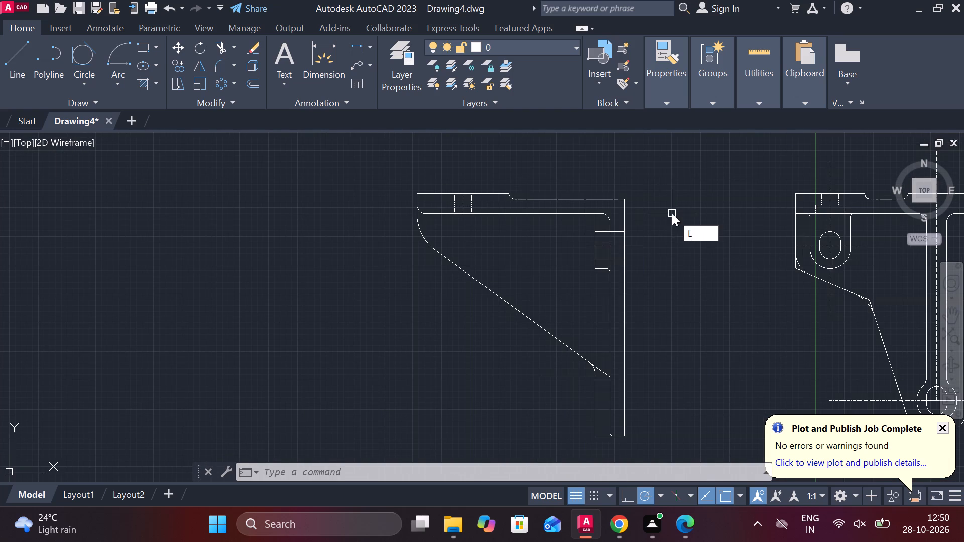
pyautogui.press('Return')
pyautogui.click(620, 203)
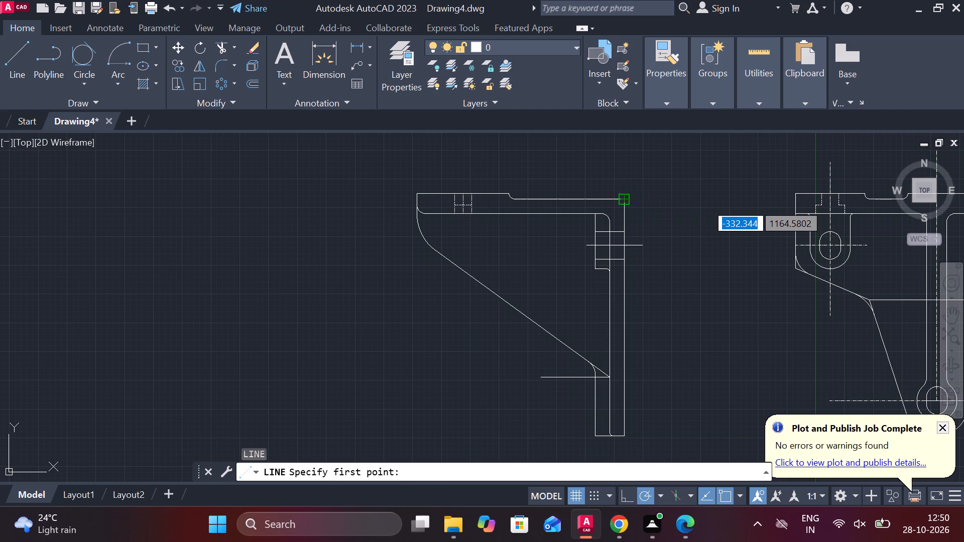
pyautogui.click(669, 203)
pyautogui.press('Escape')
# Offset that horizontal line 360 downward to mark the lower boss's hole centre level.
pyautogui.click(657, 198)
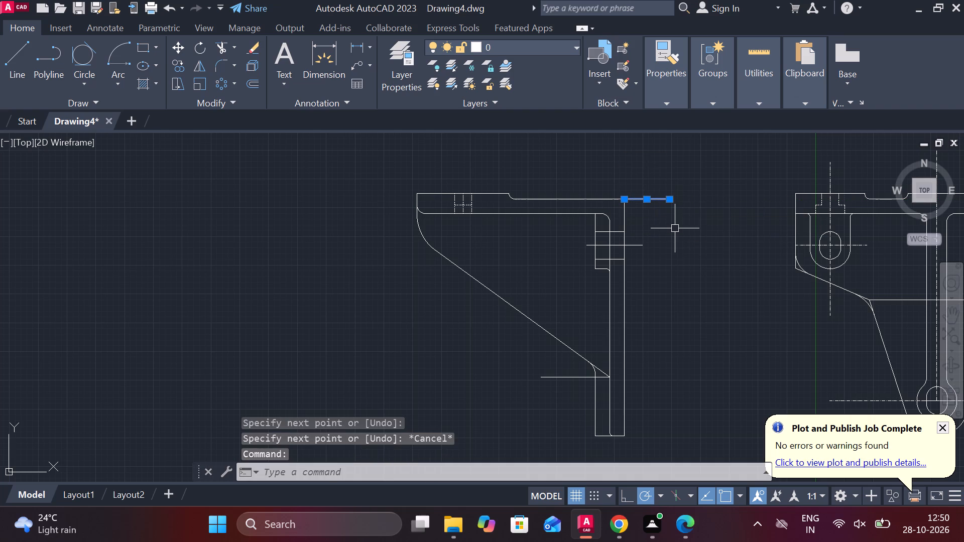
pyautogui.press('o')
pyautogui.press('Return')
pyautogui.press('Return')
pyautogui.write('360')
pyautogui.press('Return')
pyautogui.scroll(1, 636, 376)
pyautogui.moveTo(636, 376); pyautogui.dragTo(633, 377, button='middle')
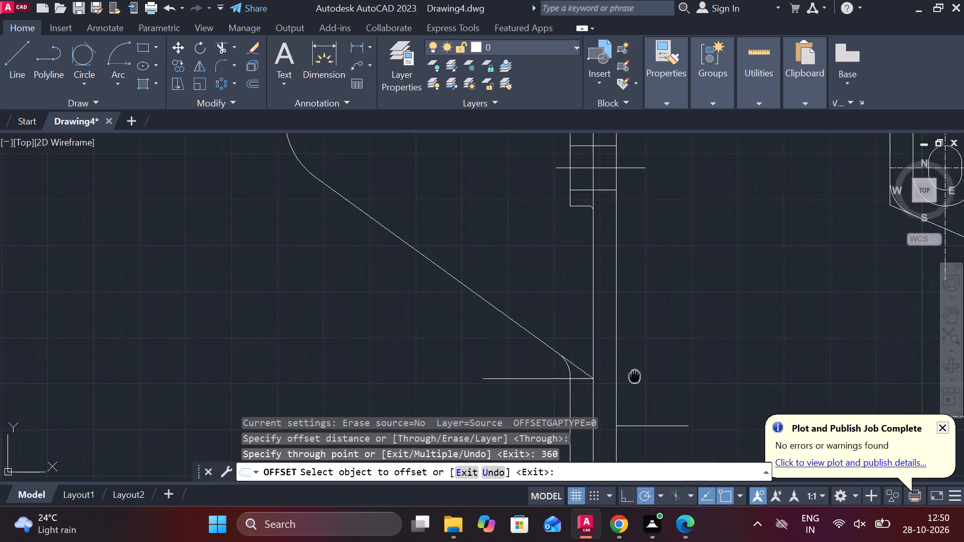
pyautogui.moveTo(633, 377); pyautogui.dragTo(621, 305, button='middle')
pyautogui.scroll(2, 638, 321)
pyautogui.moveTo(629, 334); pyautogui.dragTo(643, 212, button='middle')
pyautogui.press('Escape')
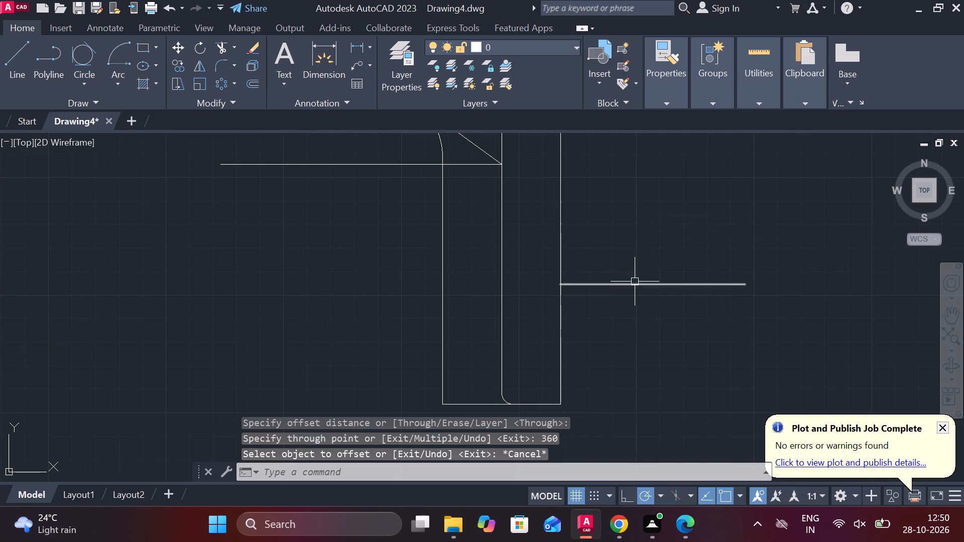
# Lengthen the offset centre line inward across the leg and past the boss's inner edge.
pyautogui.doubleClick(635, 282)
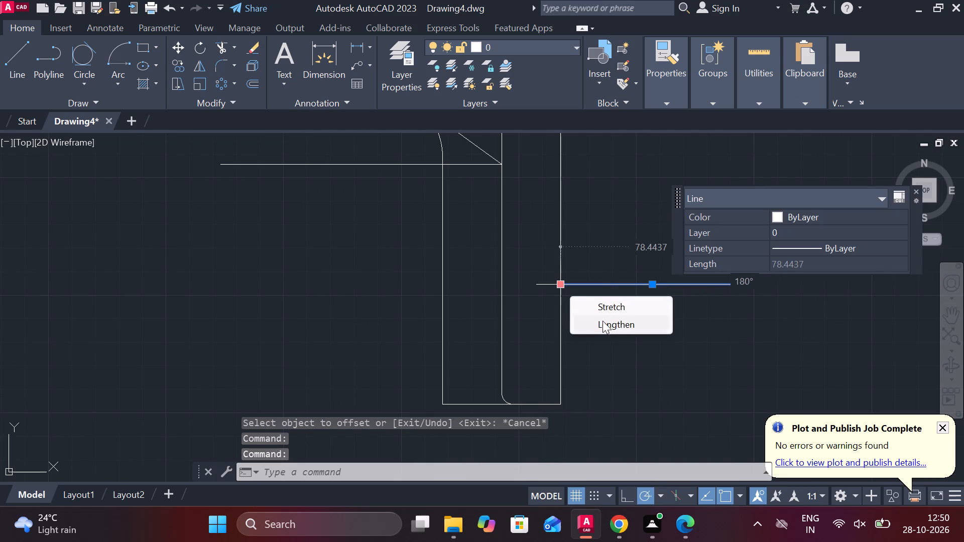
pyautogui.click(605, 322)
pyautogui.click(370, 293)
pyautogui.press('Escape')
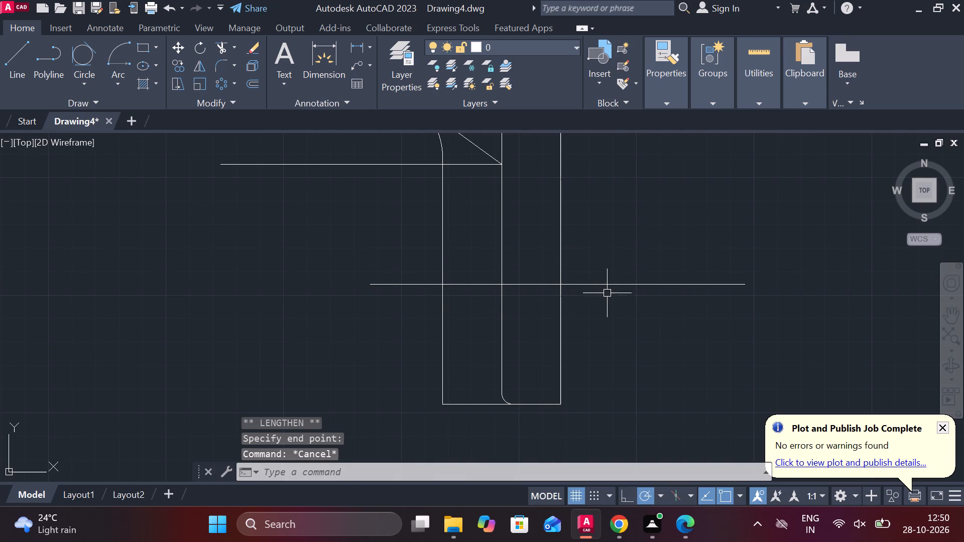
# Offset the boss centre line 24 upward and 24 downward for the slot edges.
pyautogui.click(598, 285)
pyautogui.press('o')
pyautogui.press('Return')
pyautogui.press('Return')
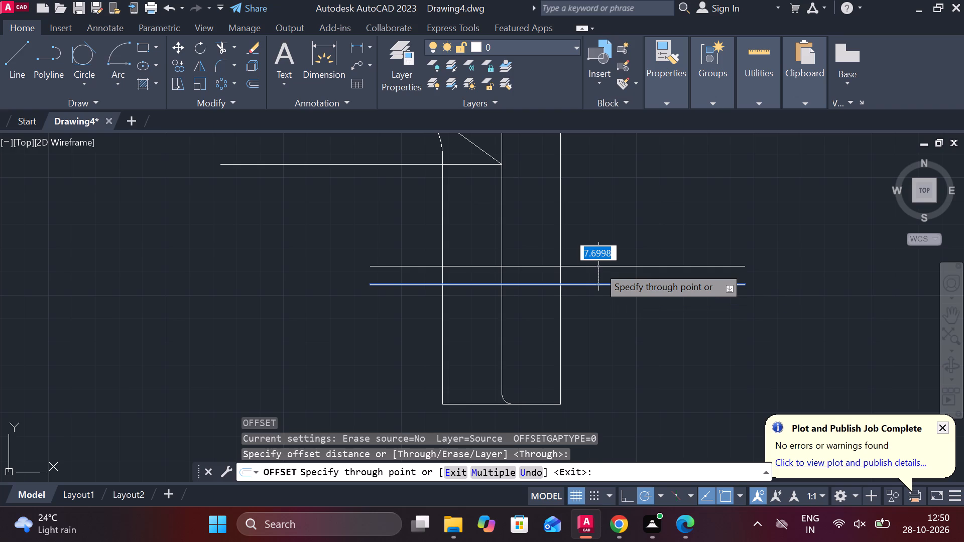
pyautogui.write('24')
pyautogui.press('space')
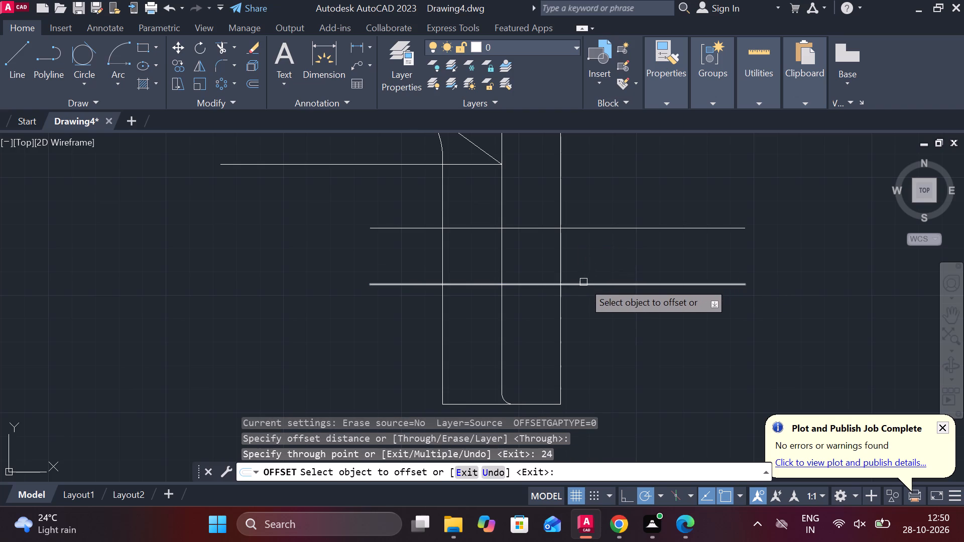
pyautogui.click(585, 283)
pyautogui.write('24')
pyautogui.press('space')
pyautogui.press('Escape')
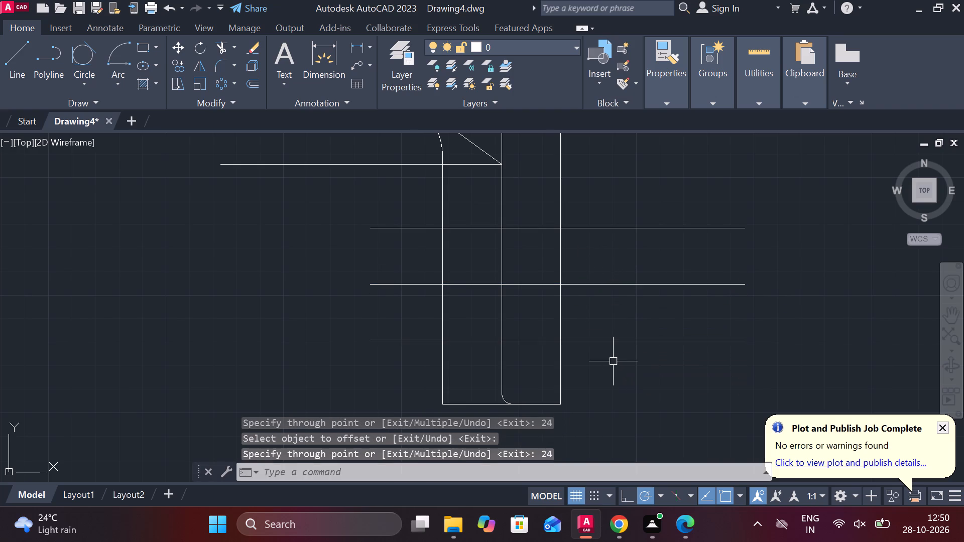
# Trim the centre line and both offset lines on both sides so they end at the boss's vertical edges.
pyautogui.write('TR')
pyautogui.press('space')
pyautogui.moveTo(596, 253); pyautogui.dragTo(598, 295)
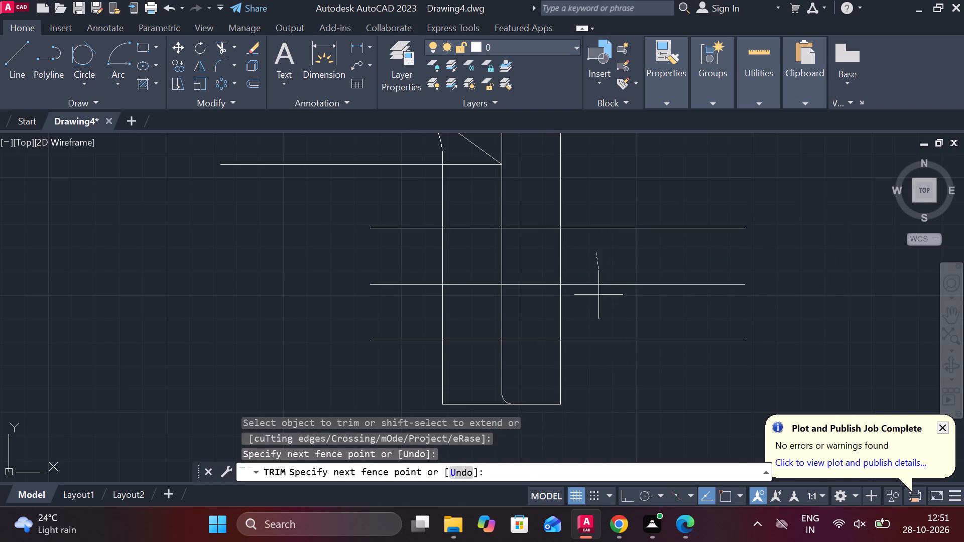
pyautogui.moveTo(598, 295); pyautogui.dragTo(598, 367)
pyautogui.click(594, 227)
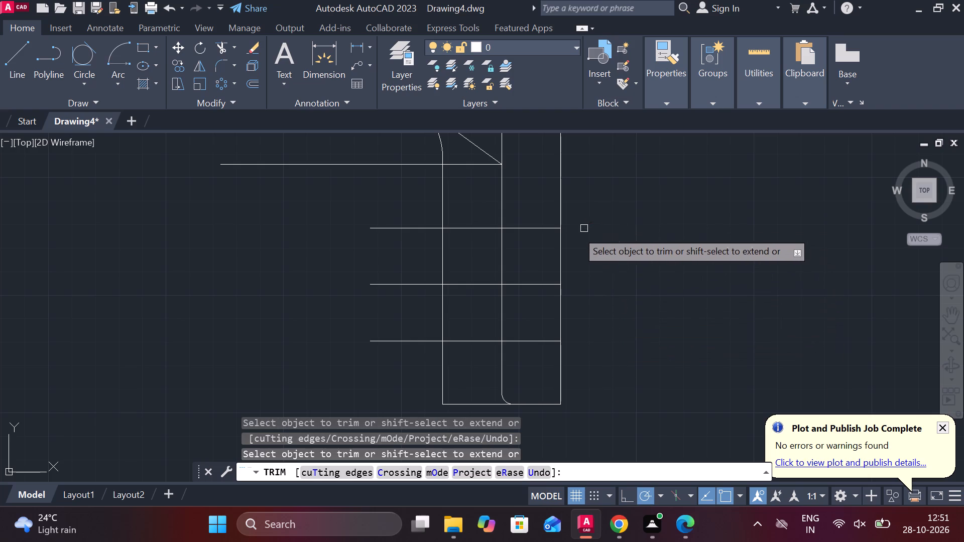
pyautogui.click(412, 230)
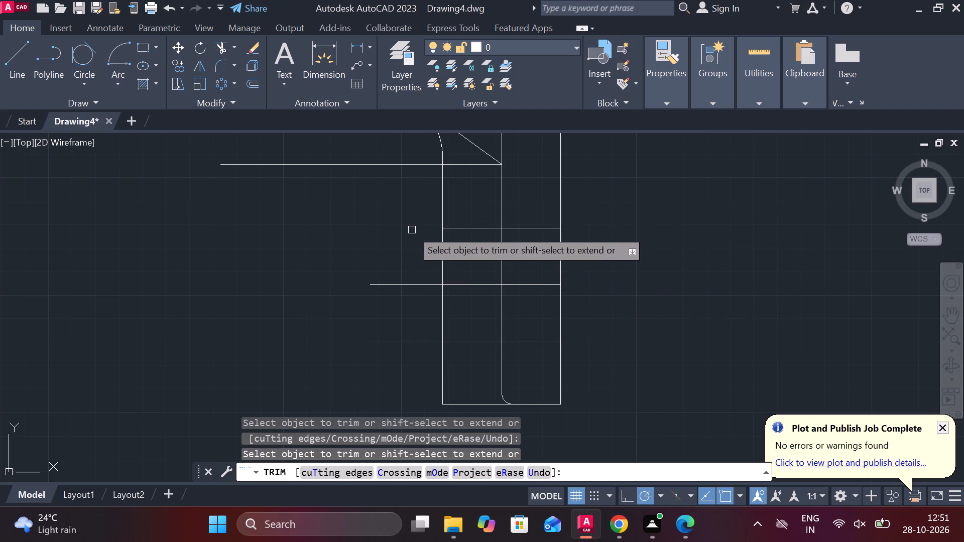
pyautogui.click(413, 286)
pyautogui.click(405, 343)
pyautogui.press('Escape')
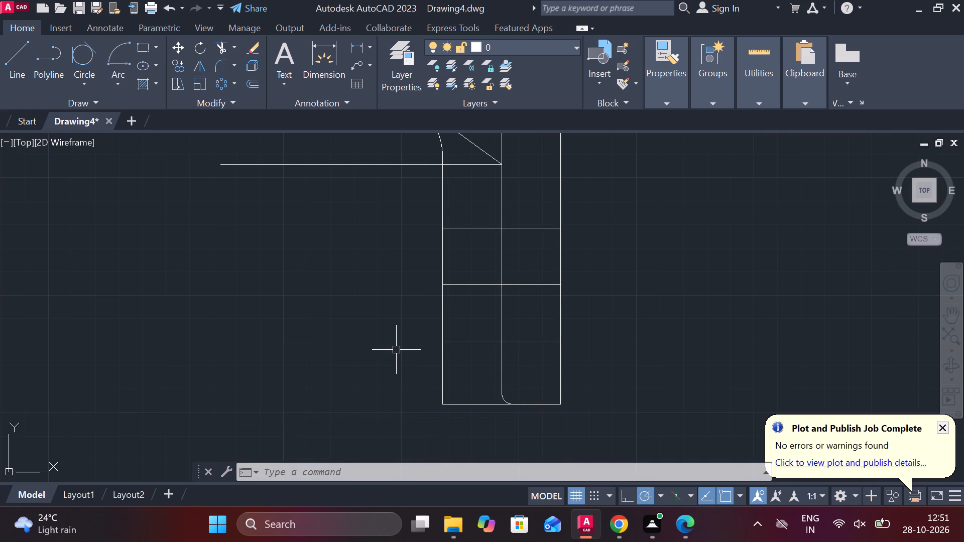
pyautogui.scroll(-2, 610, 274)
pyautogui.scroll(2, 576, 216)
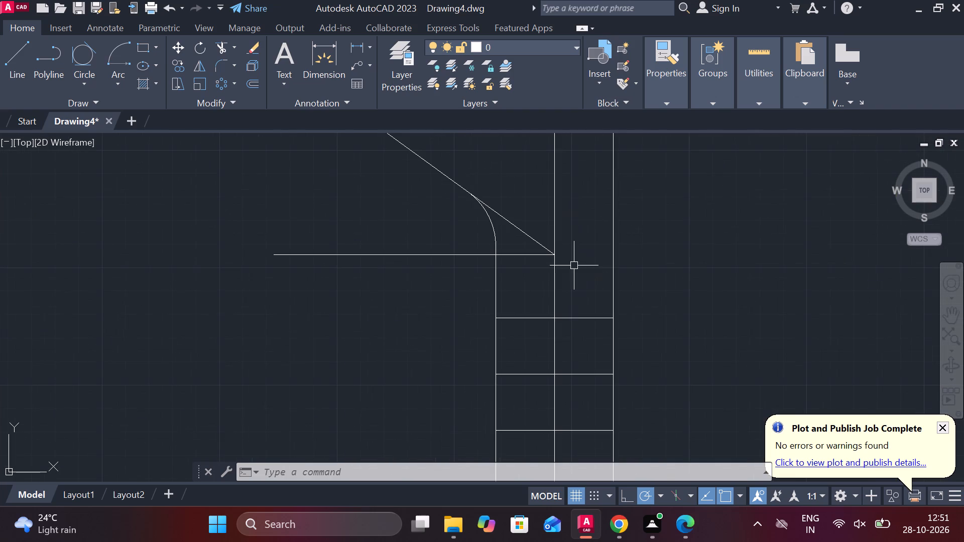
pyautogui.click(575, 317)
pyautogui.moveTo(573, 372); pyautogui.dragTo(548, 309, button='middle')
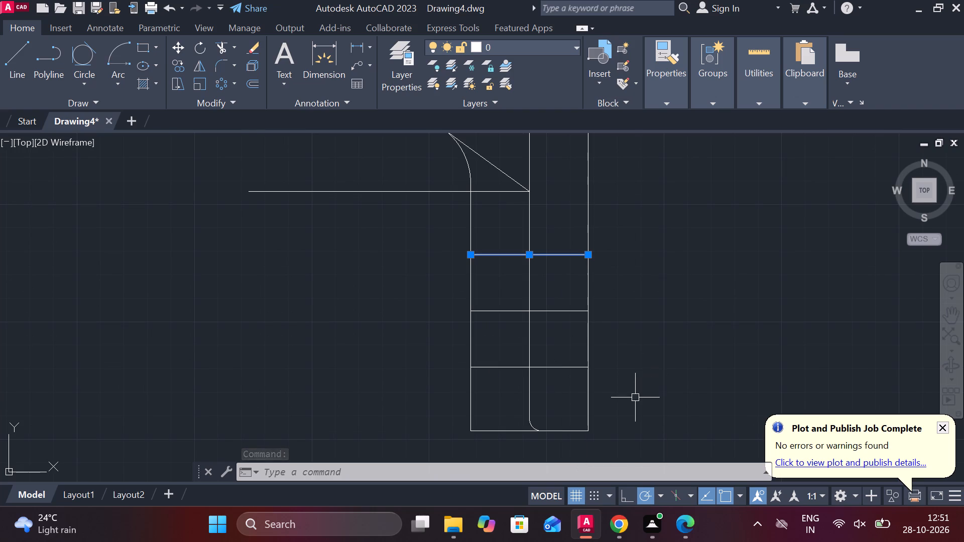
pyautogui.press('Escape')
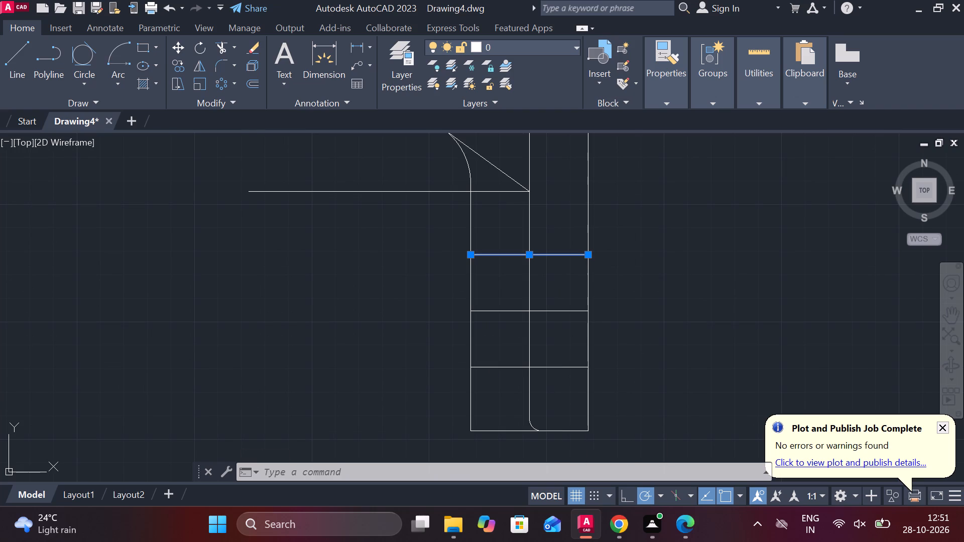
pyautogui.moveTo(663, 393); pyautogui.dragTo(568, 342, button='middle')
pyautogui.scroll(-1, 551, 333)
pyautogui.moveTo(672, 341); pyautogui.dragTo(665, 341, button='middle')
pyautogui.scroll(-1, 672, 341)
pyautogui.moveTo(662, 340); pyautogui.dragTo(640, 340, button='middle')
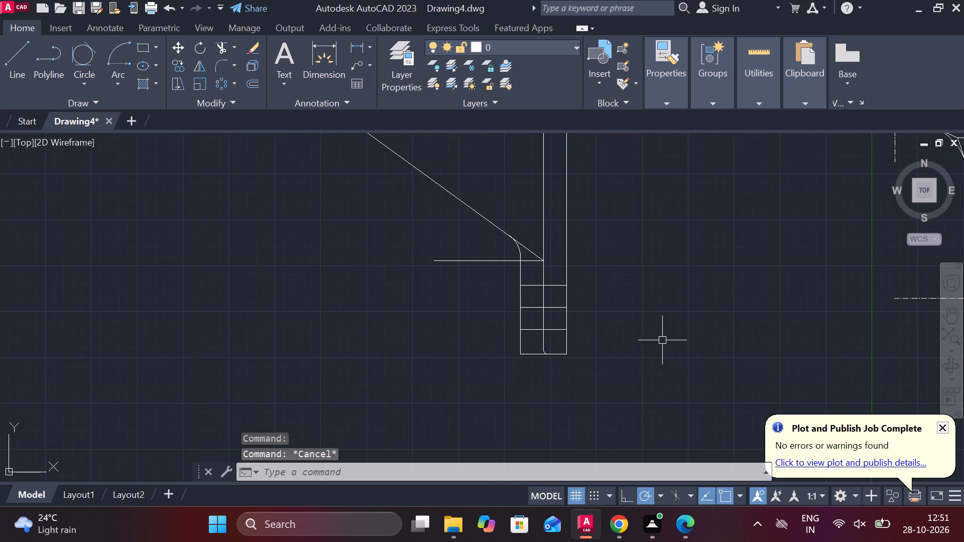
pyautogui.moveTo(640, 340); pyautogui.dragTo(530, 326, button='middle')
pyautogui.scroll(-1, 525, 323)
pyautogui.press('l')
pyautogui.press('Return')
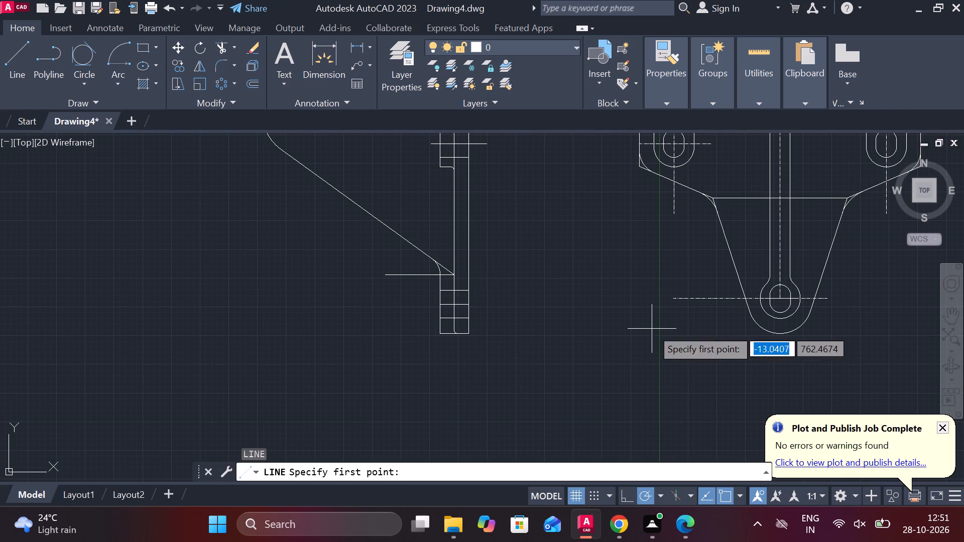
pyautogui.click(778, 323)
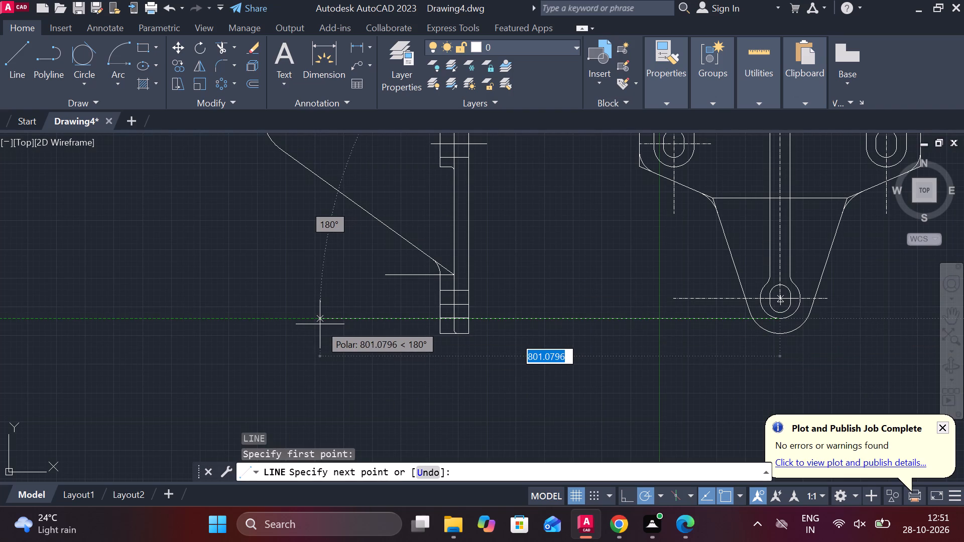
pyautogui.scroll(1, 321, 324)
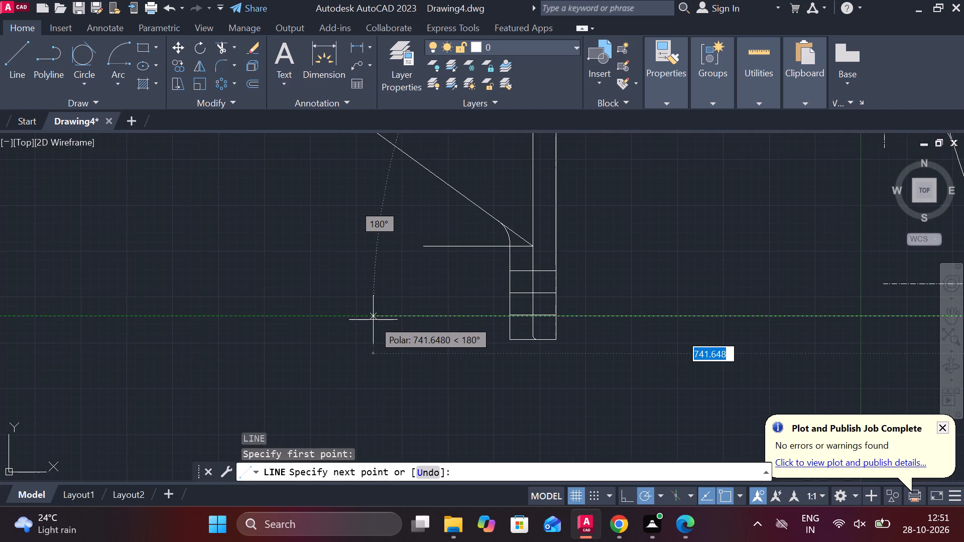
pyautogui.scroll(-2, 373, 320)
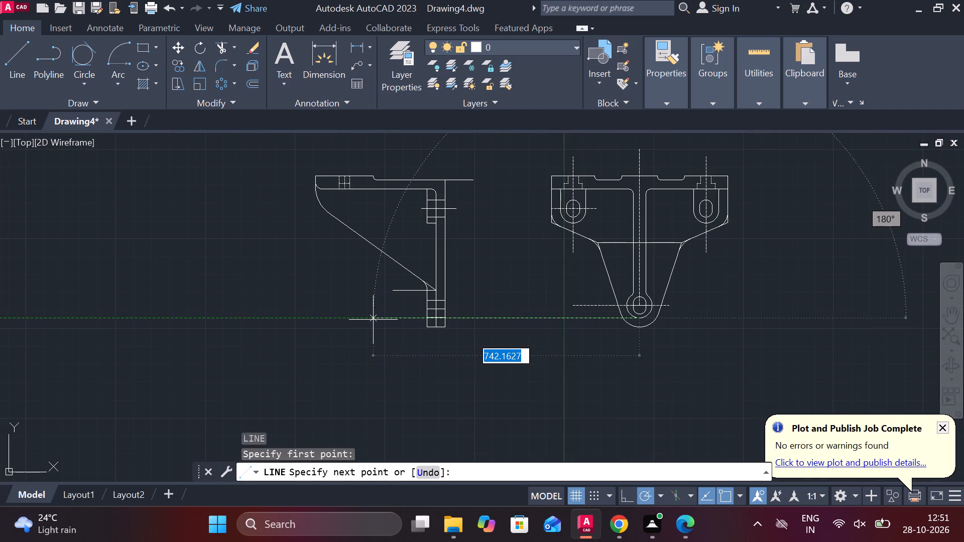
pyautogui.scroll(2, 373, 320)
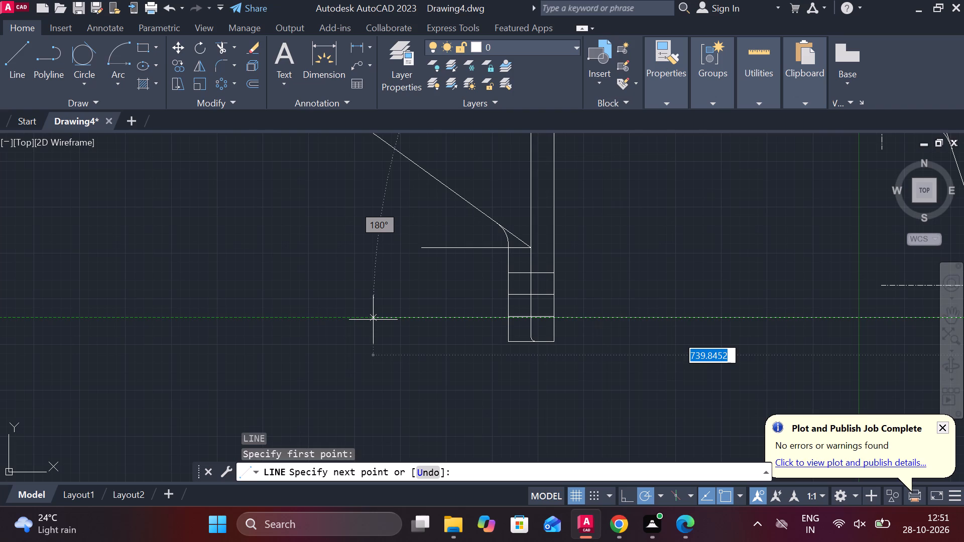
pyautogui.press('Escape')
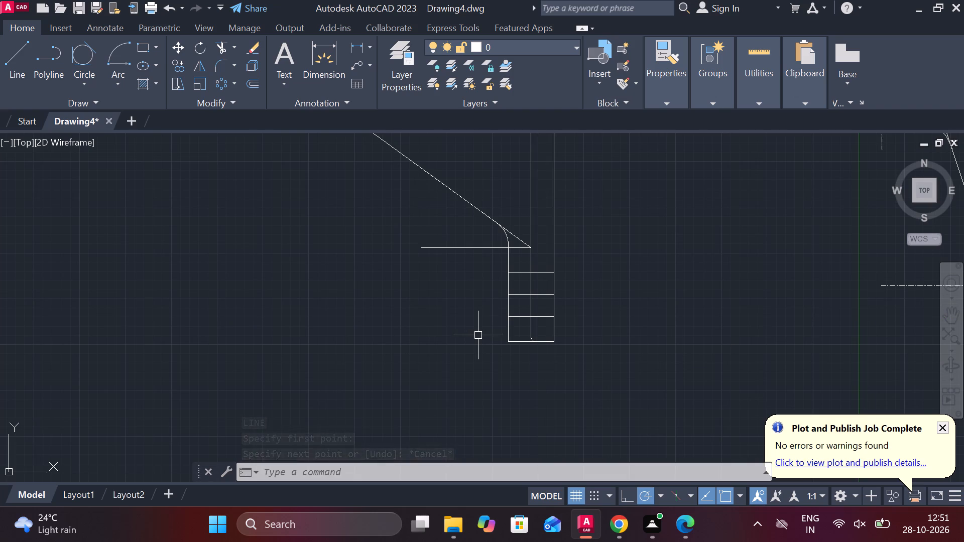
# Draw horizontal projection lines from the top and bottom of the front view's lower slot across the side view's boss.
pyautogui.scroll(-1, 478, 335)
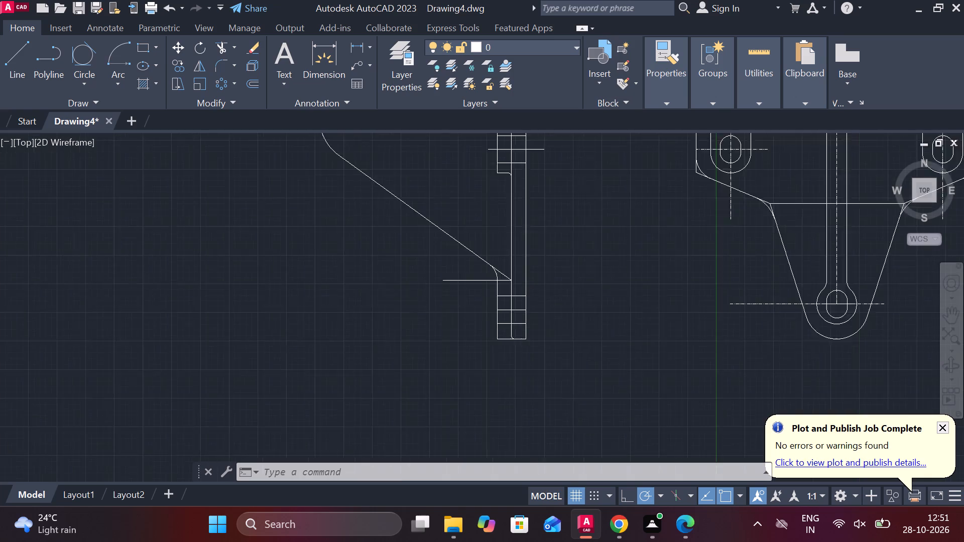
pyautogui.scroll(-1, 478, 335)
pyautogui.scroll(2, 616, 340)
pyautogui.moveTo(616, 340); pyautogui.dragTo(552, 348, button='middle')
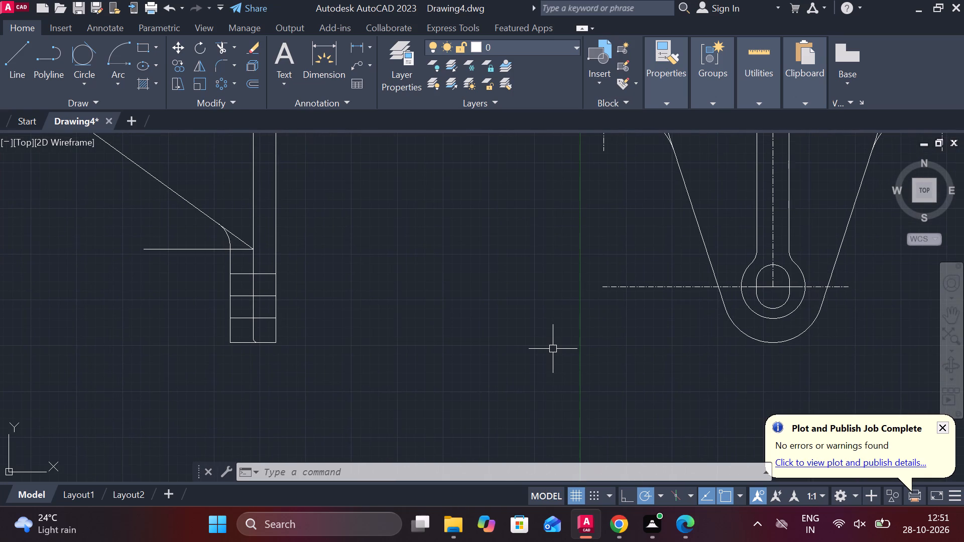
pyautogui.press('l')
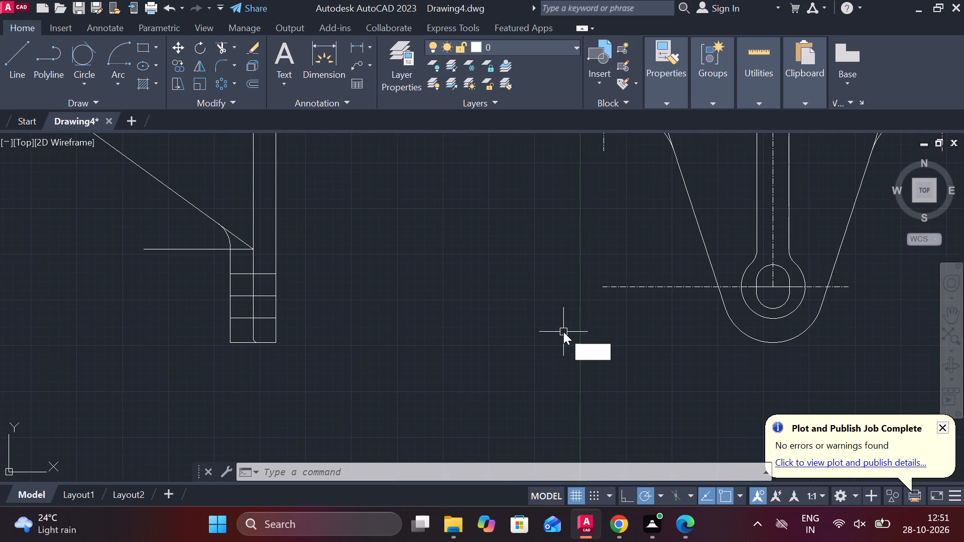
pyautogui.press('Return')
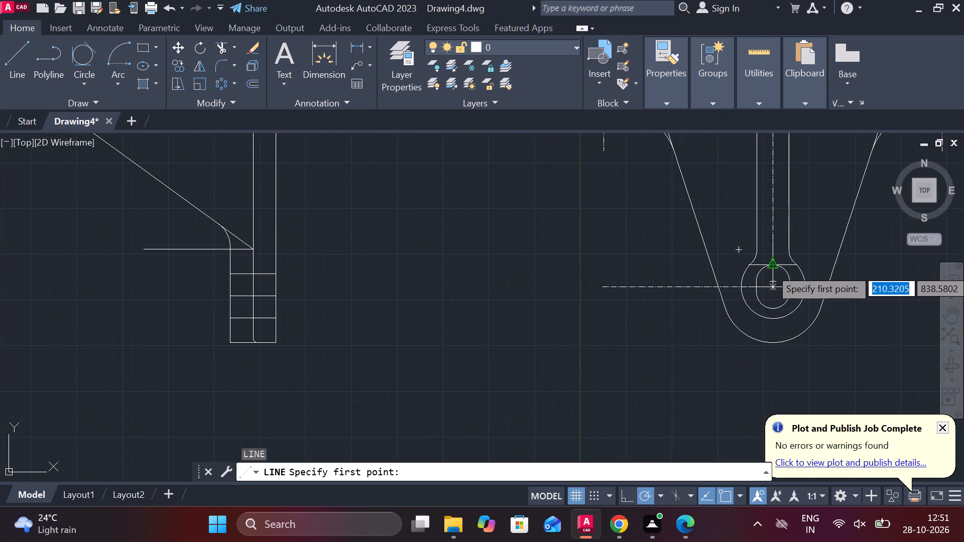
pyautogui.click(772, 268)
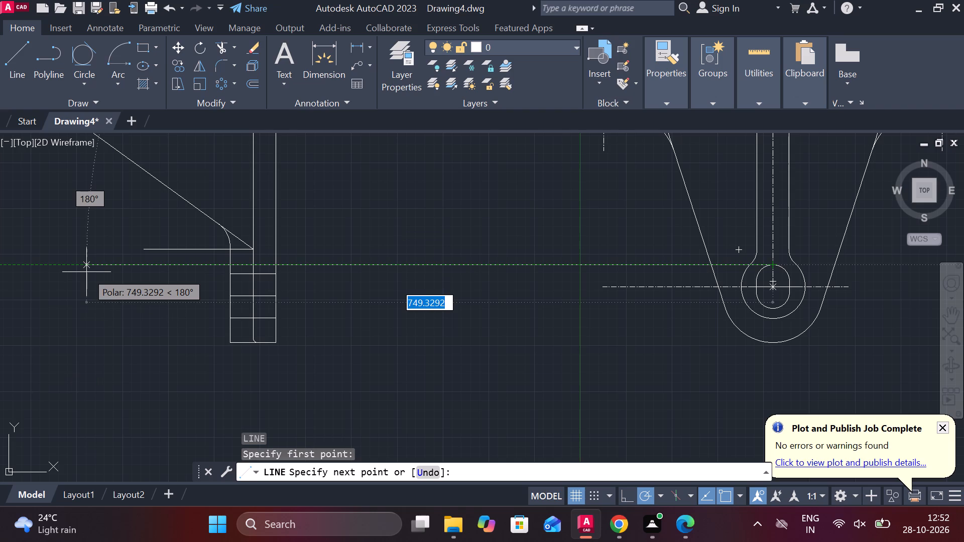
pyautogui.click(63, 268)
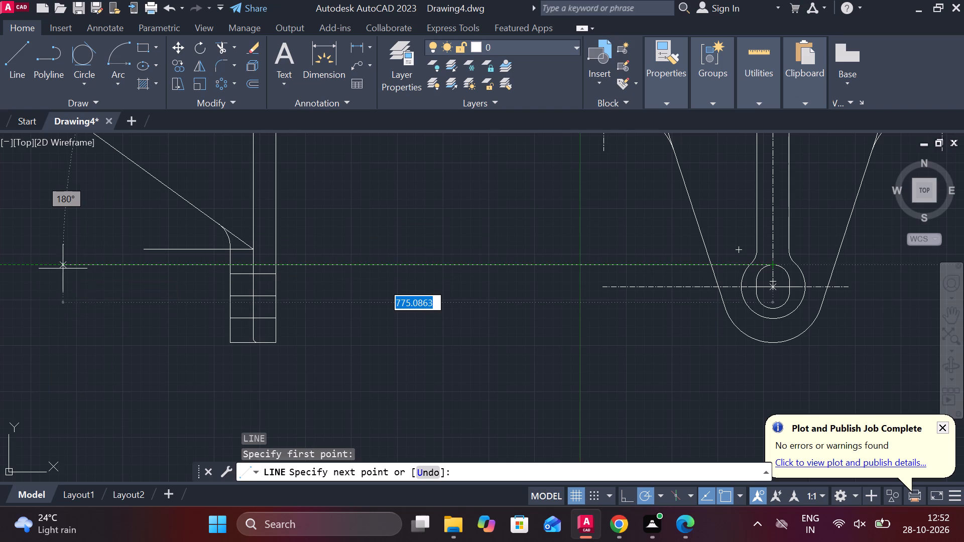
pyautogui.press('Escape')
pyautogui.press('space')
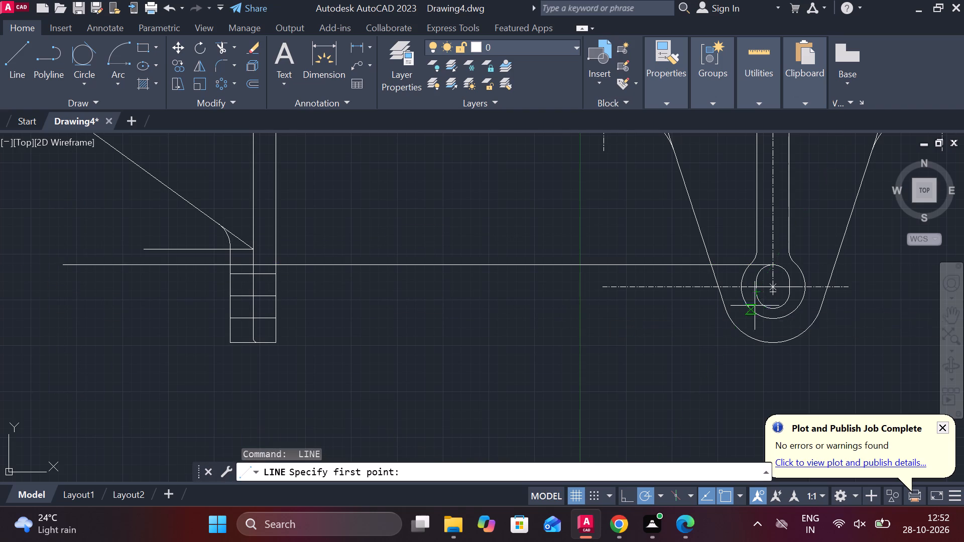
pyautogui.click(774, 311)
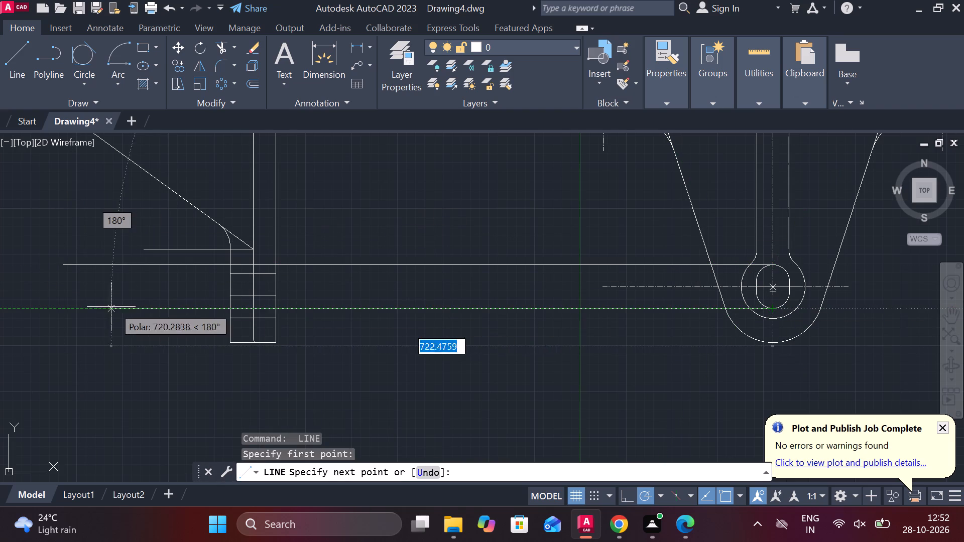
pyautogui.click(81, 301)
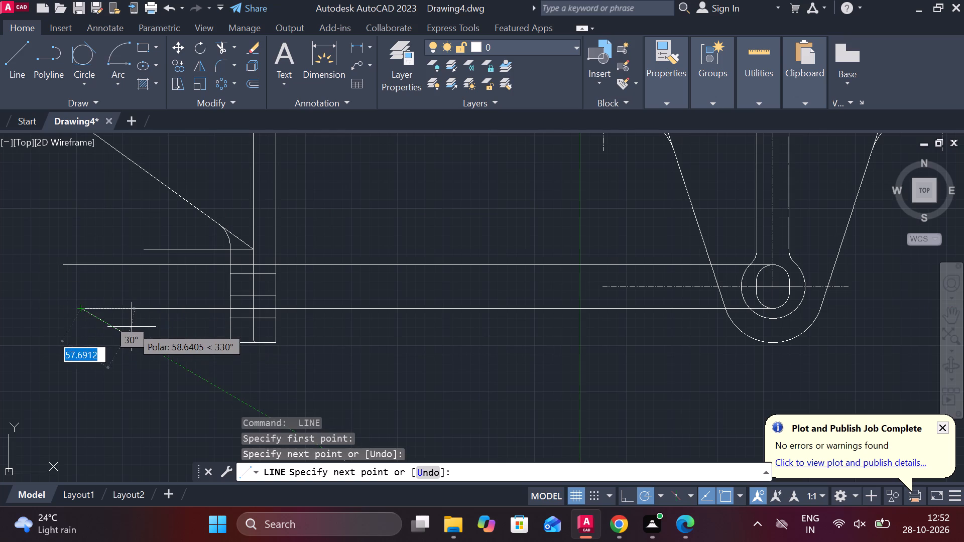
pyautogui.press('Escape')
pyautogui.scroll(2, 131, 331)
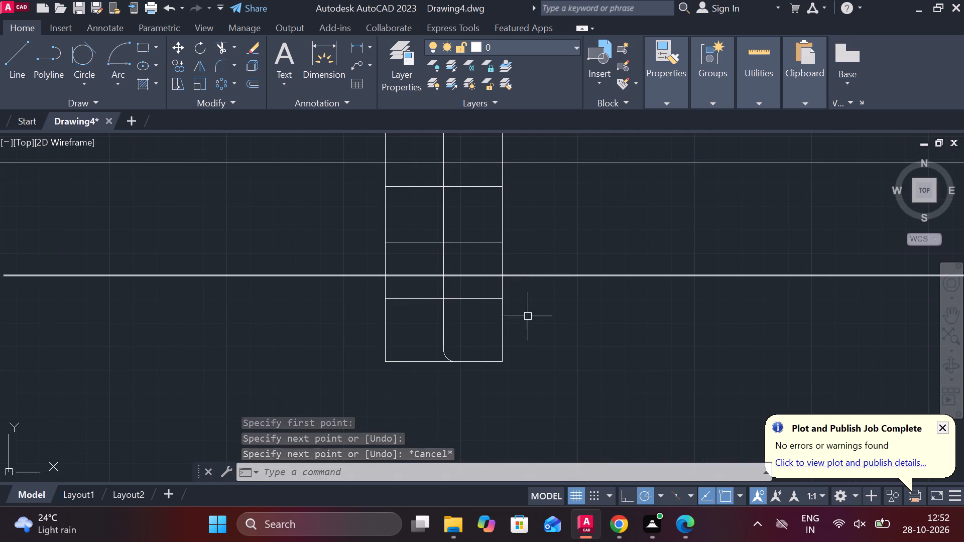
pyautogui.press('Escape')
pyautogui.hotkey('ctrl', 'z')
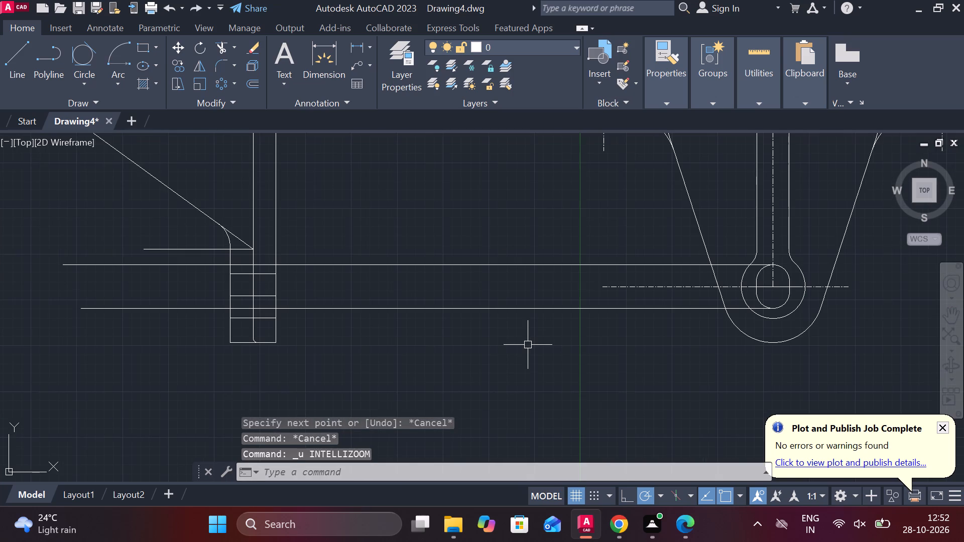
# Undo the two horizontal projection lines drawn from the front view's lower slot.
pyautogui.hotkey('ctrl', 'z')
pyautogui.hotkey('ctrl', 'z')
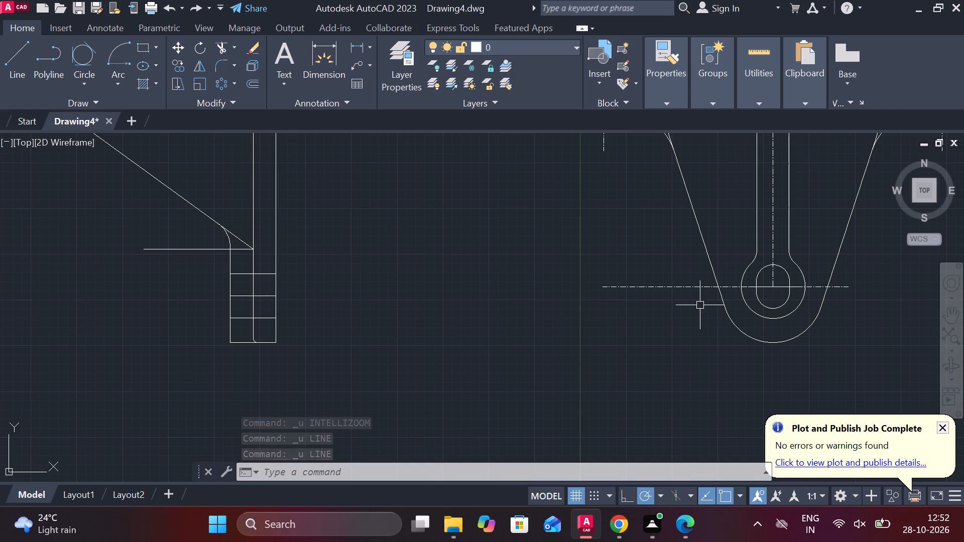
# Lengthen the front view's lower slot centre line horizontally by about 621 so it crosses and passes the side view's boss.
pyautogui.click(608, 286)
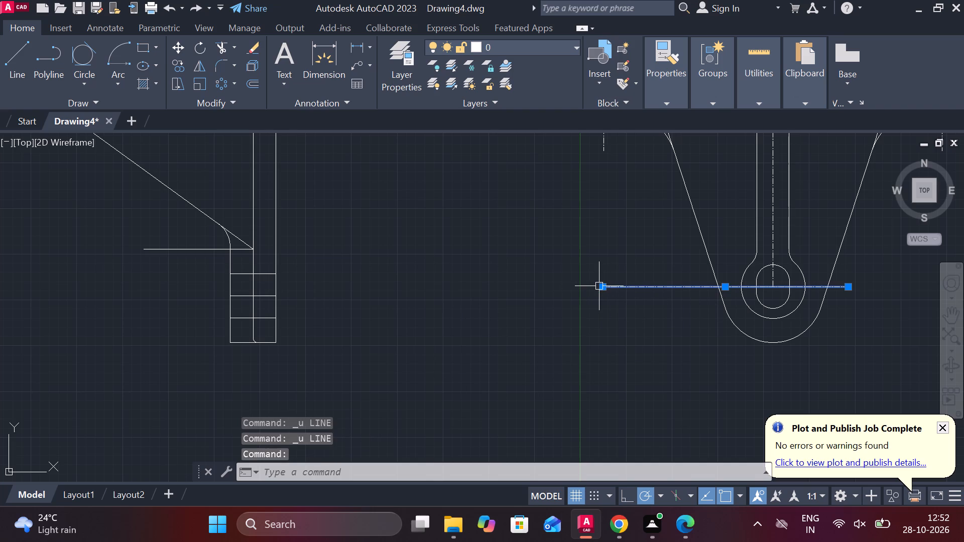
pyautogui.click(650, 325)
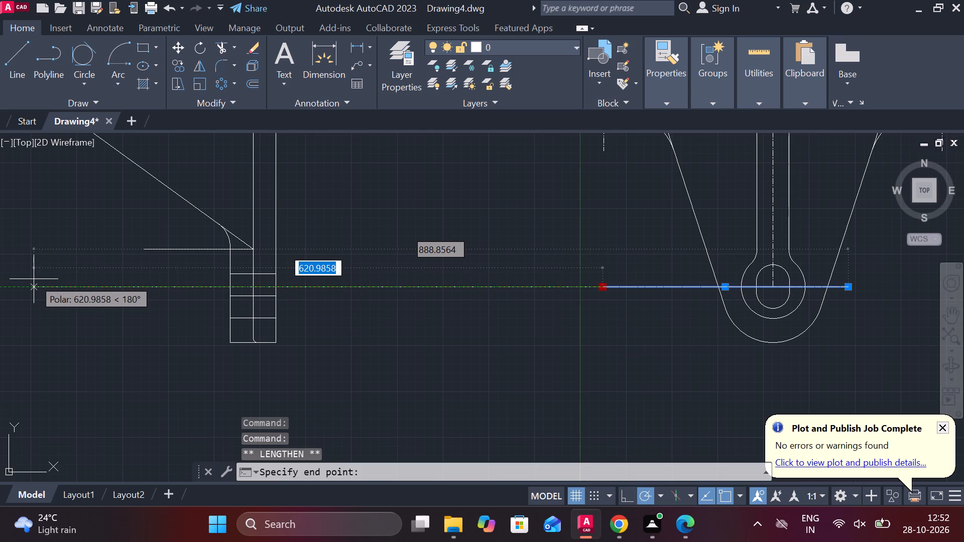
pyautogui.click(34, 279)
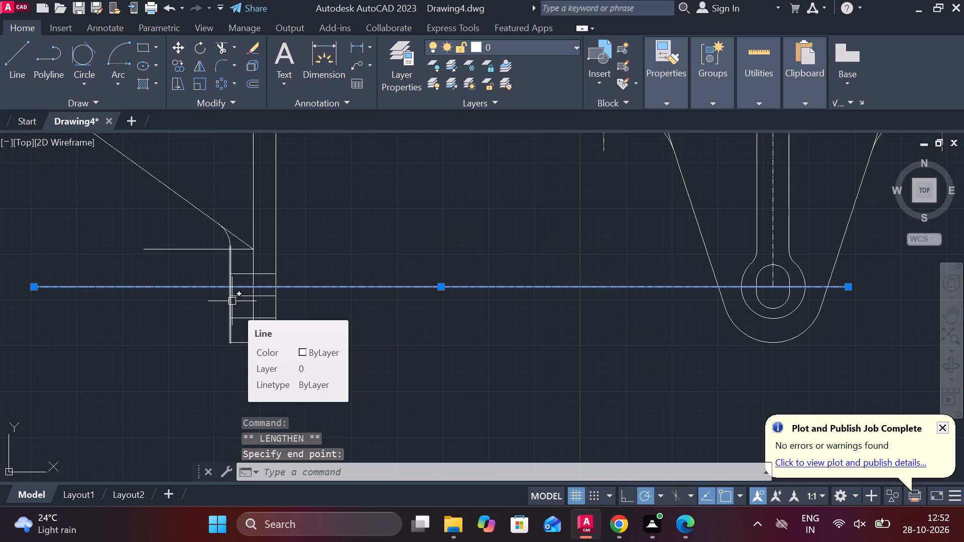
pyautogui.press('Escape')
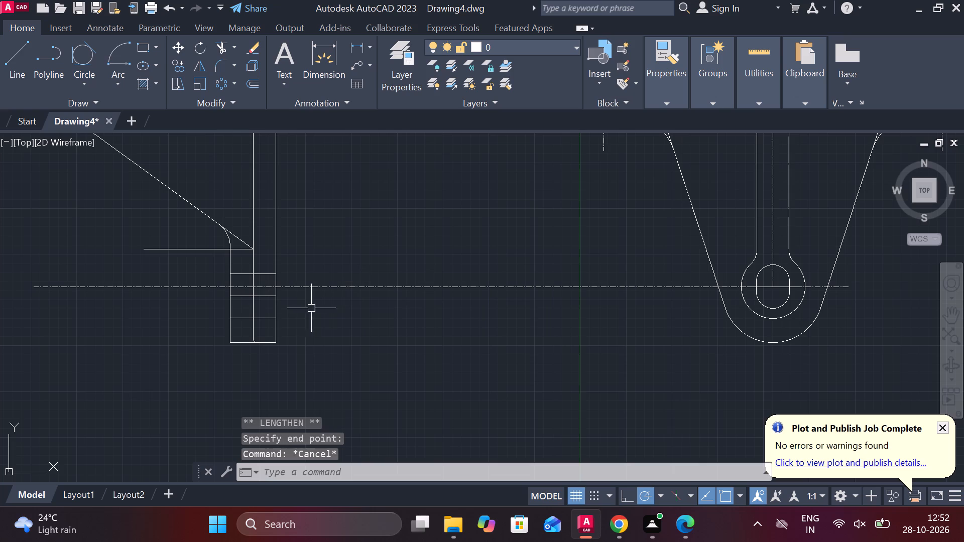
# Erase the three short horizontal lines inside the side view's lower boss.
pyautogui.click(261, 297)
pyautogui.click(261, 276)
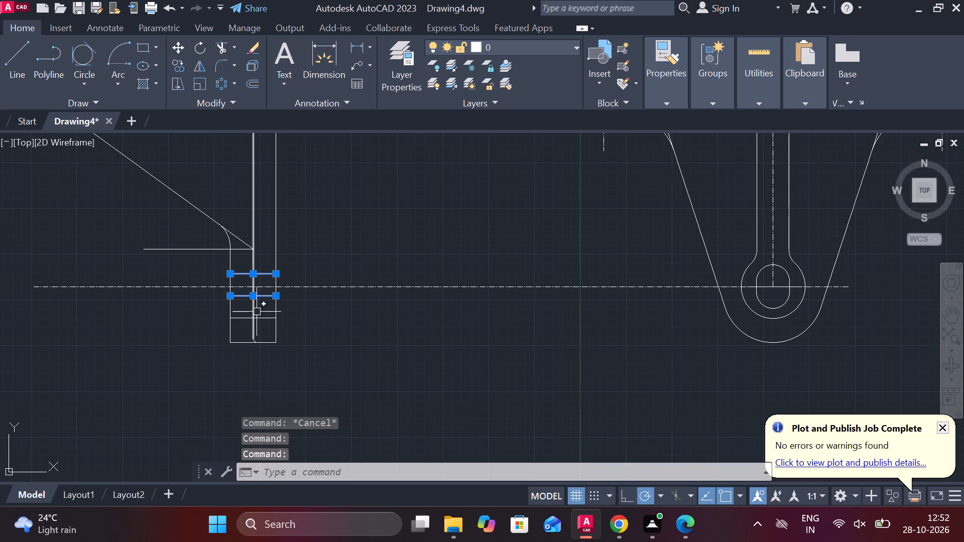
pyautogui.click(264, 318)
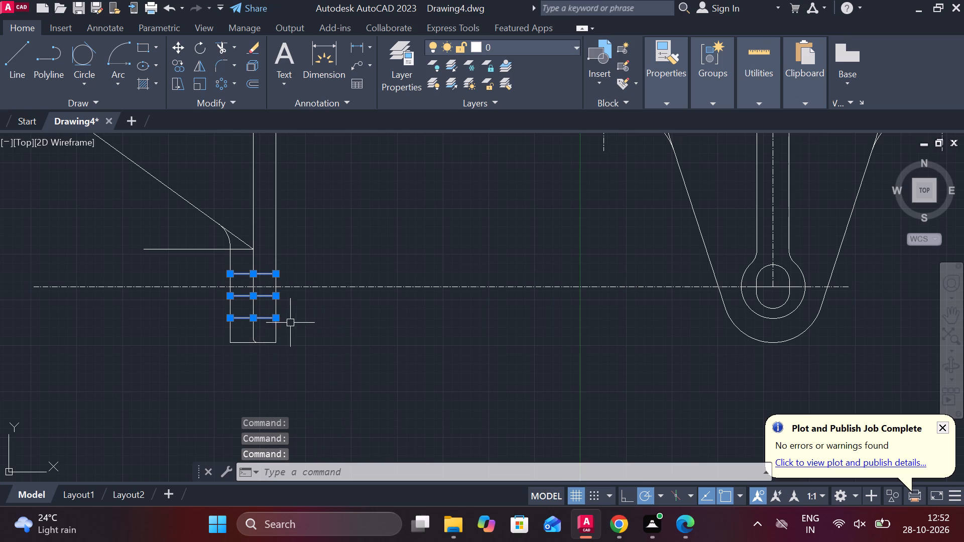
pyautogui.press('e')
pyautogui.press('space')
# Draw two temporary vertical lines across the long centre line, one beside the side view's boss and one near the front view.
pyautogui.scroll(1, 330, 272)
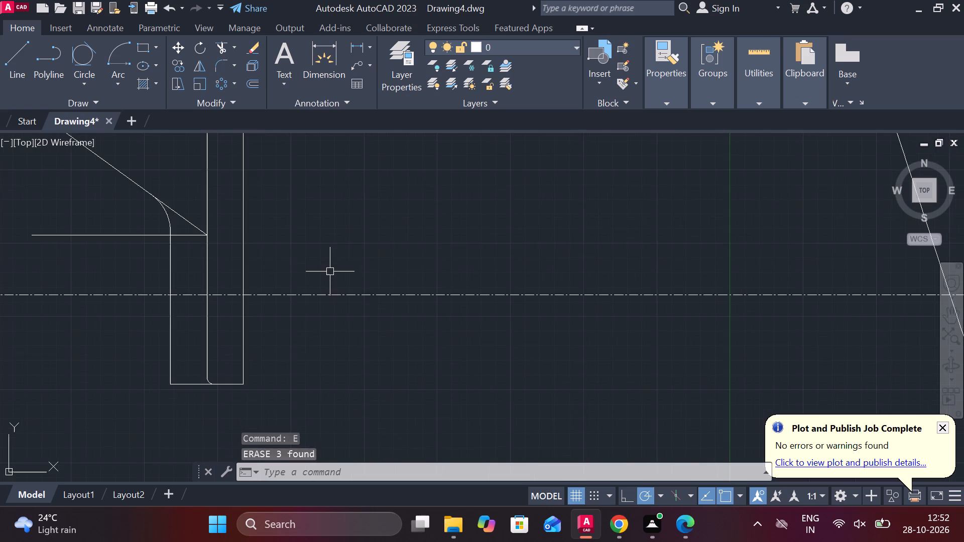
pyautogui.scroll(-1, 345, 284)
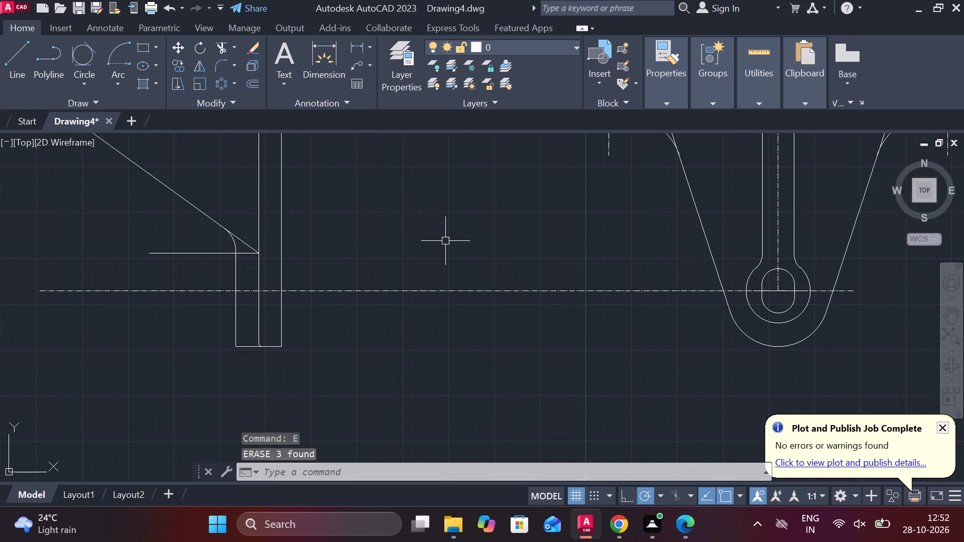
pyautogui.press('l')
pyautogui.press('Return')
pyautogui.doubleClick(344, 243)
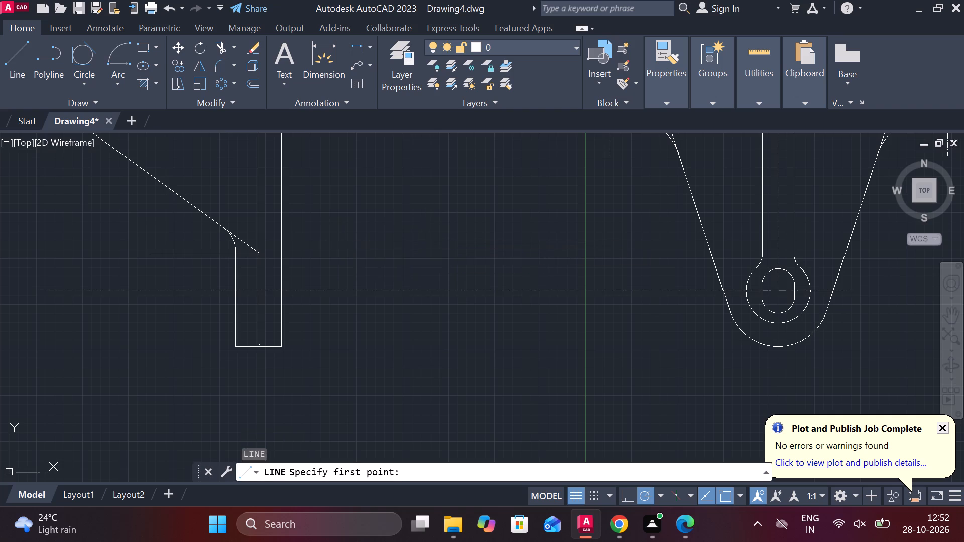
pyautogui.click(336, 357)
pyautogui.press('Escape')
pyautogui.press('space')
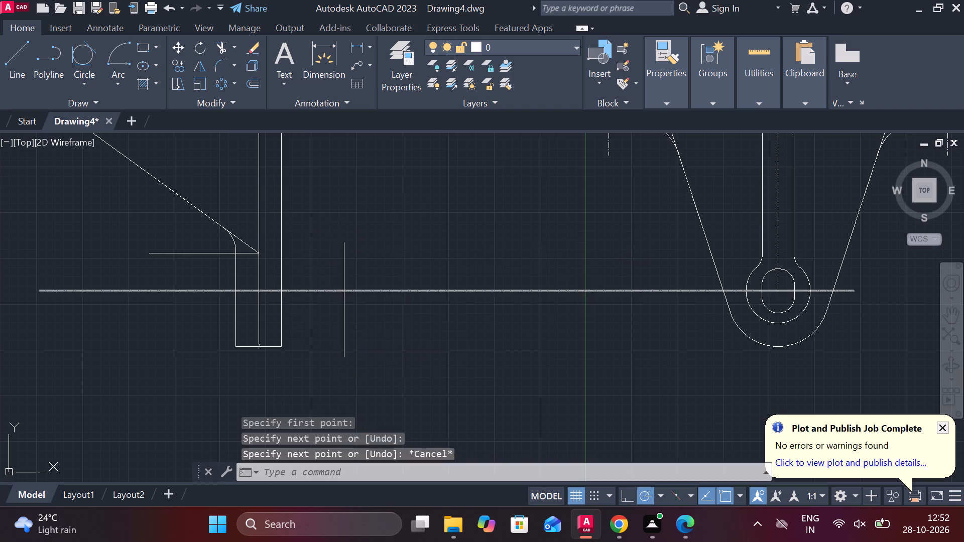
pyautogui.click(615, 257)
pyautogui.doubleClick(618, 345)
pyautogui.press('Escape')
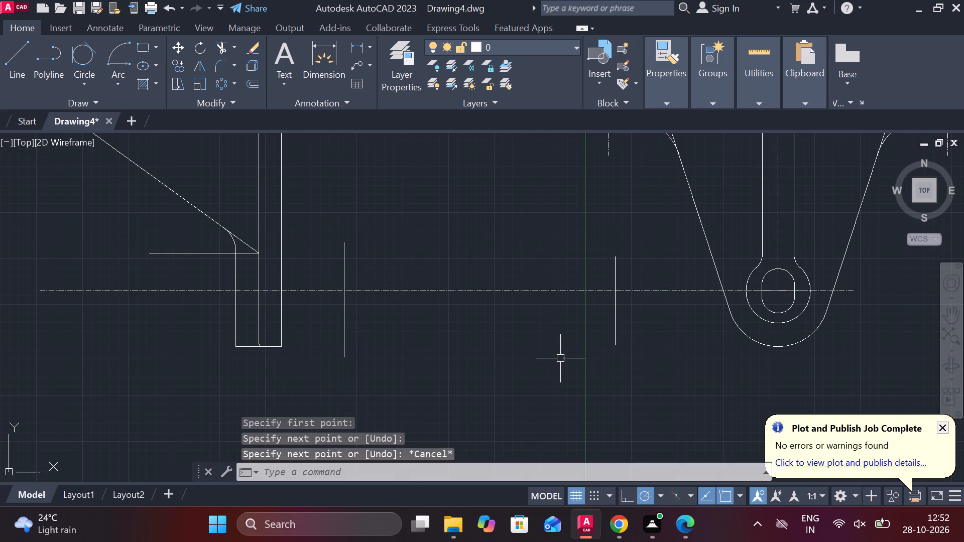
# Trim away the centre line portion between the two temporary vertical lines.
pyautogui.write('TR')
pyautogui.press('space')
pyautogui.click(554, 356)
pyautogui.click(491, 228)
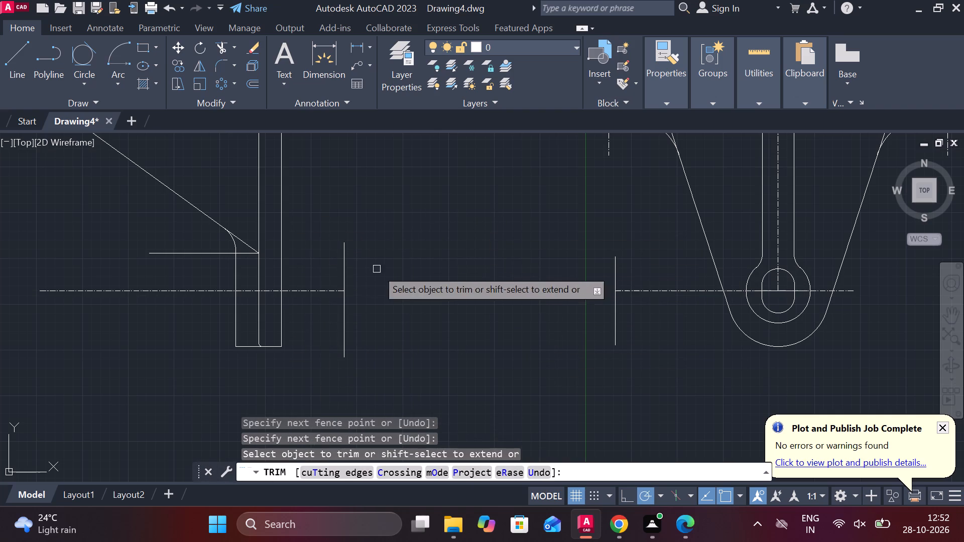
pyautogui.press('Escape')
# Erase both temporary vertical lines between the two views.
pyautogui.click(343, 257)
pyautogui.click(608, 264)
pyautogui.press('Escape')
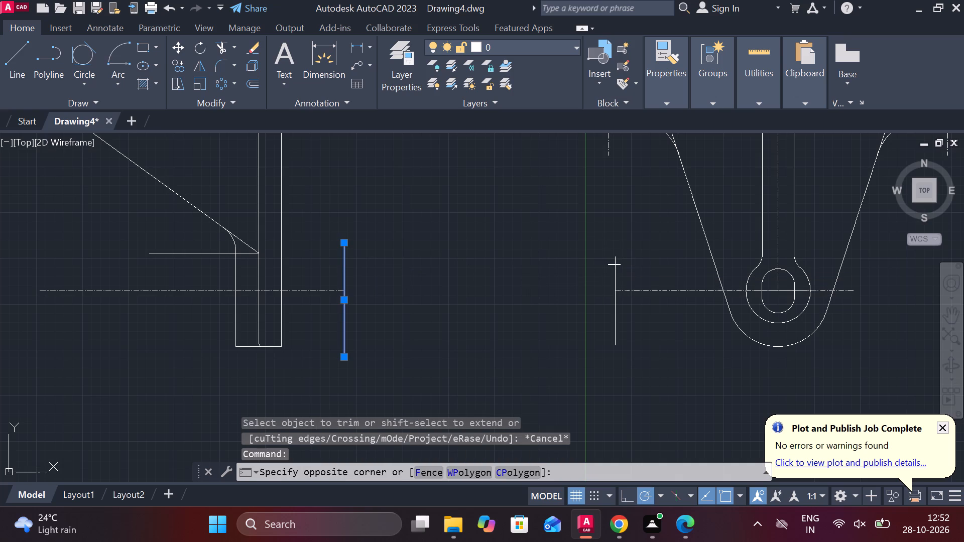
pyautogui.click(614, 264)
pyautogui.write('E')
pyautogui.press('space')
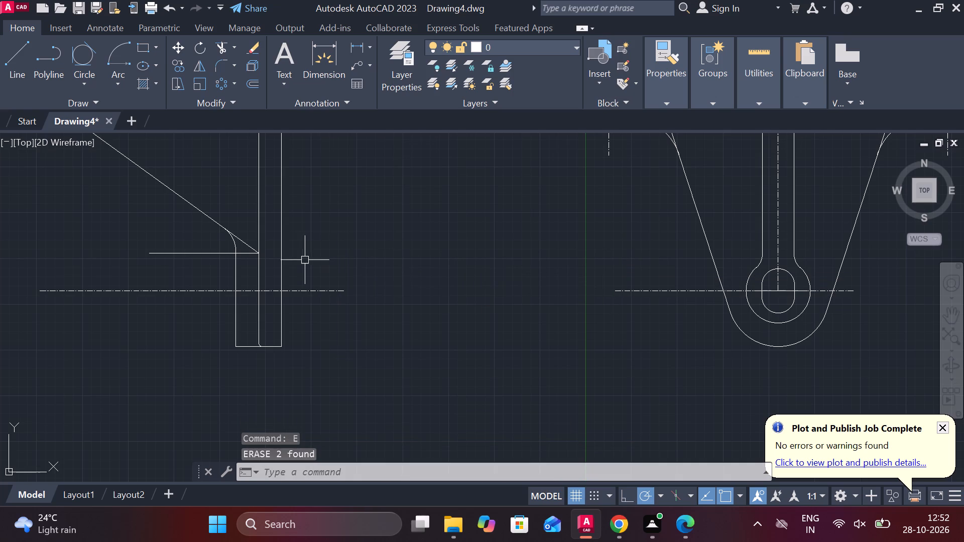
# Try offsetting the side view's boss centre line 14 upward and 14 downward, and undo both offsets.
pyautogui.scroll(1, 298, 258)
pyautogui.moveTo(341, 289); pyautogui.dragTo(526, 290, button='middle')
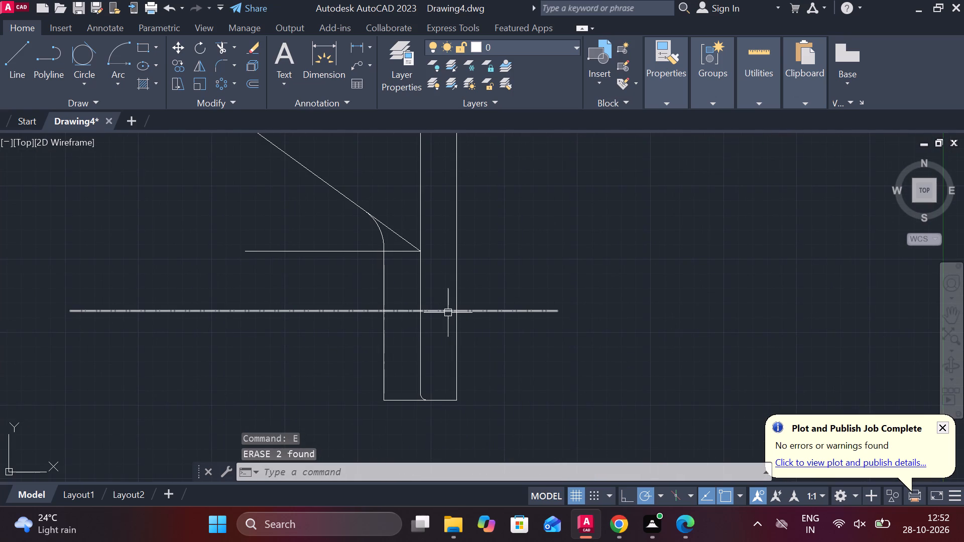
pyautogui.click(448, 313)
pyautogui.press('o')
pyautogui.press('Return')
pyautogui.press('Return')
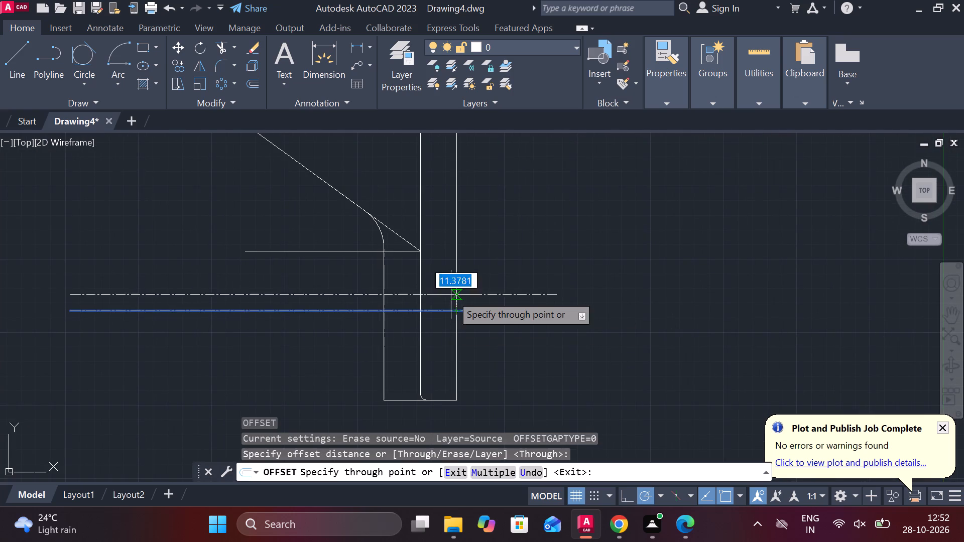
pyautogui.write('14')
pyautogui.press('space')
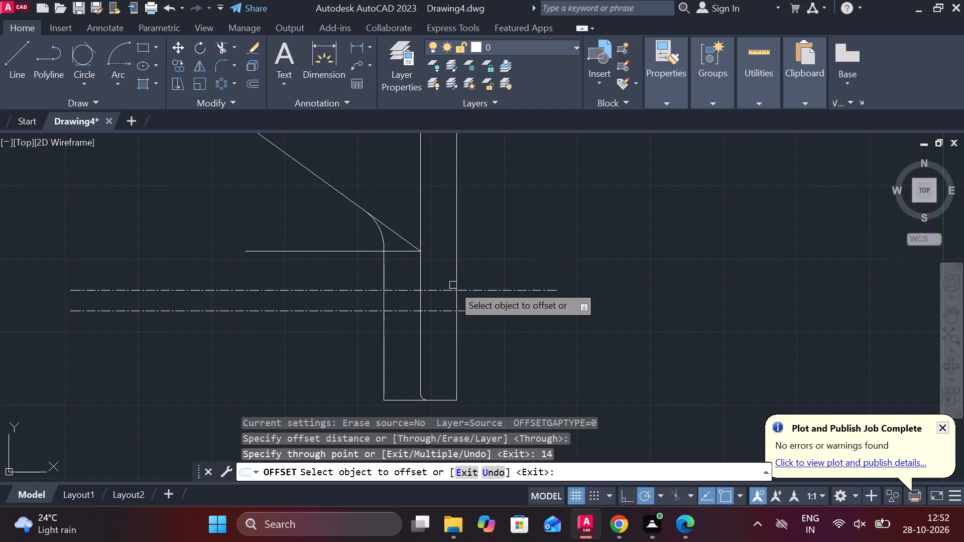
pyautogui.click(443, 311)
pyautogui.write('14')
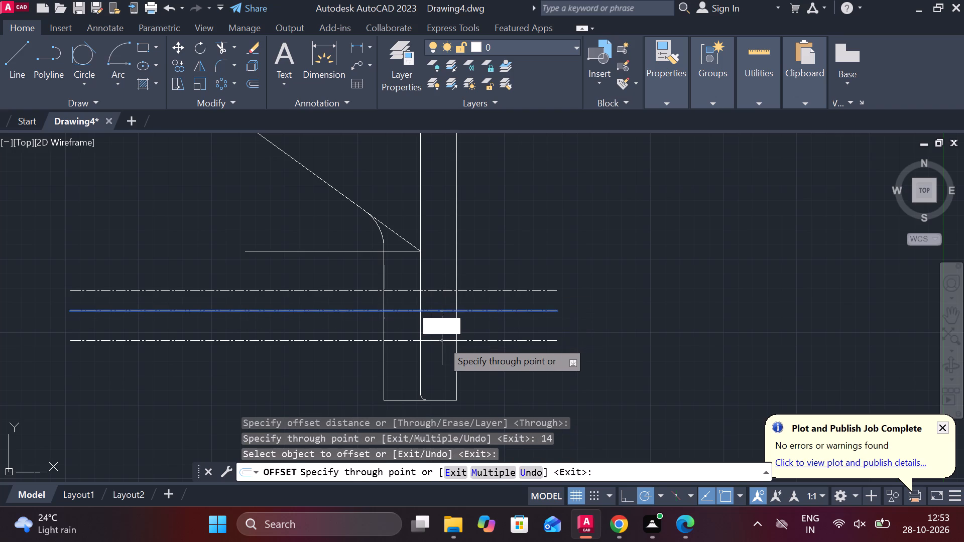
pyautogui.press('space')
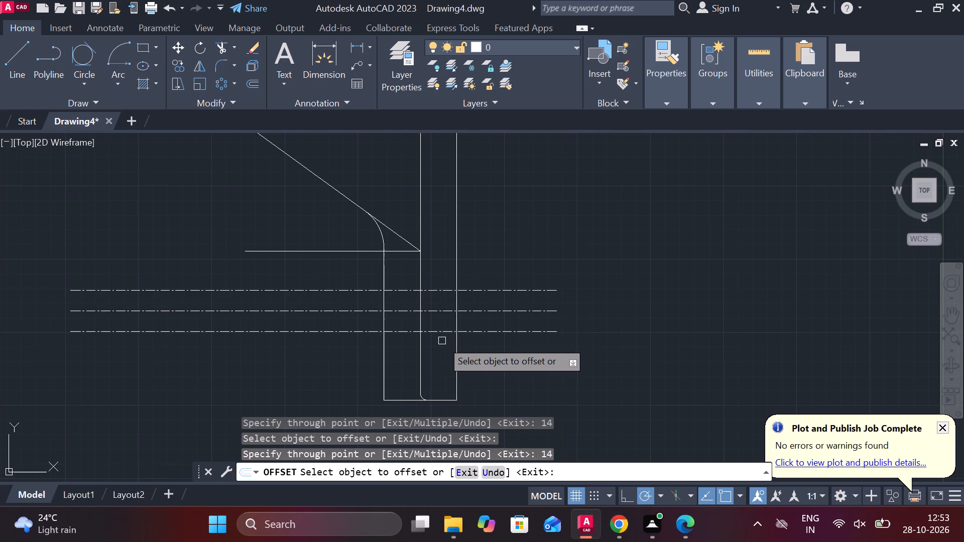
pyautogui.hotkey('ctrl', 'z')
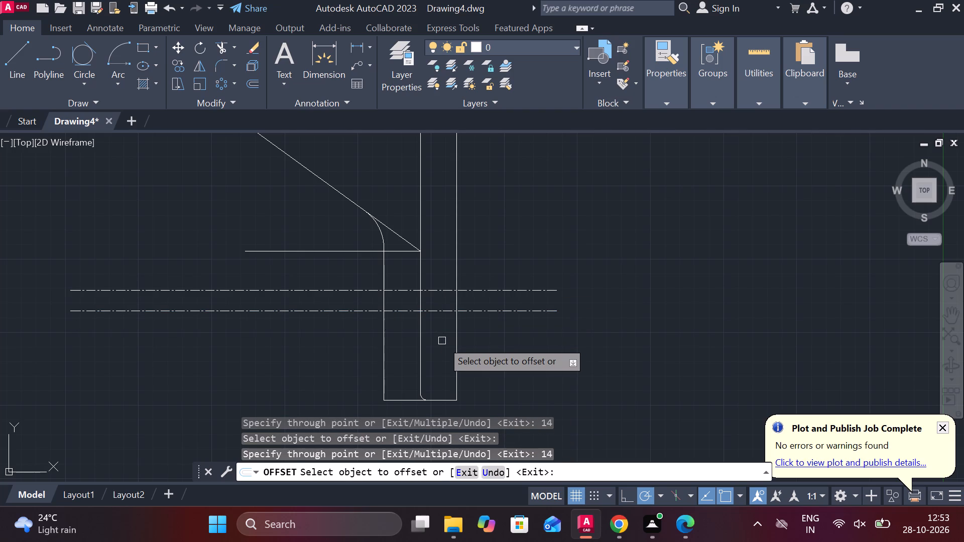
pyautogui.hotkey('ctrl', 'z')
# Offset the side view's boss centre line 24 upward and 24 downward for the slot edges.
pyautogui.click(445, 312)
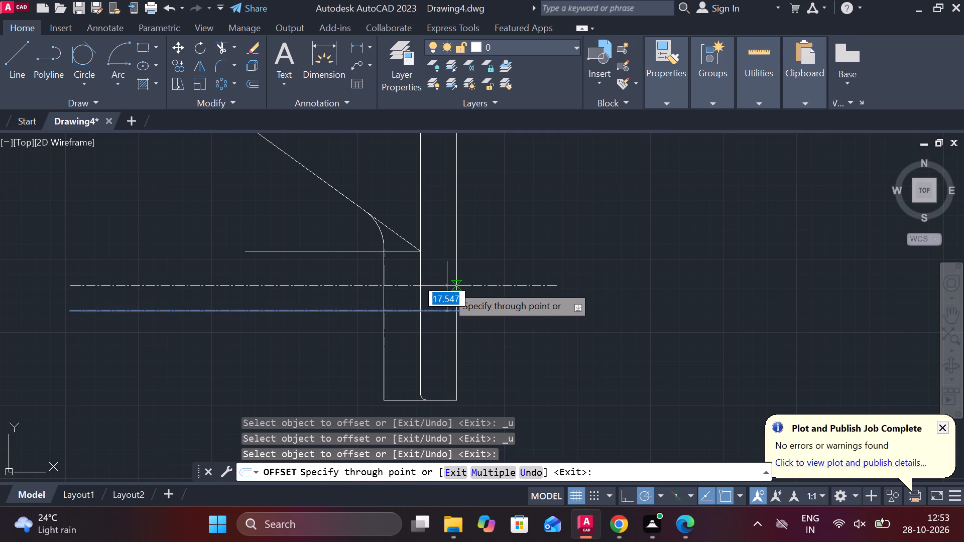
pyautogui.write('24')
pyautogui.press('space')
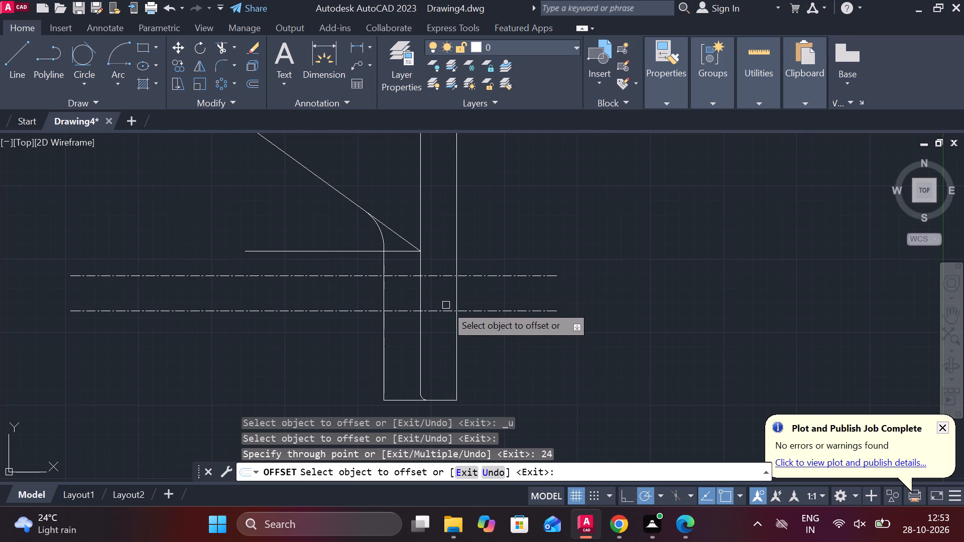
pyautogui.click(444, 310)
pyautogui.write('24')
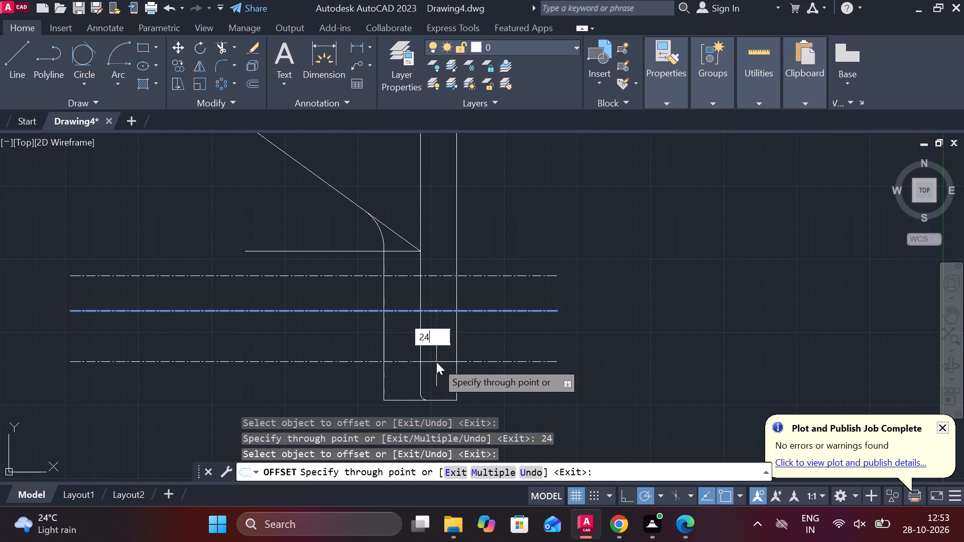
pyautogui.press('space')
pyautogui.press('Escape')
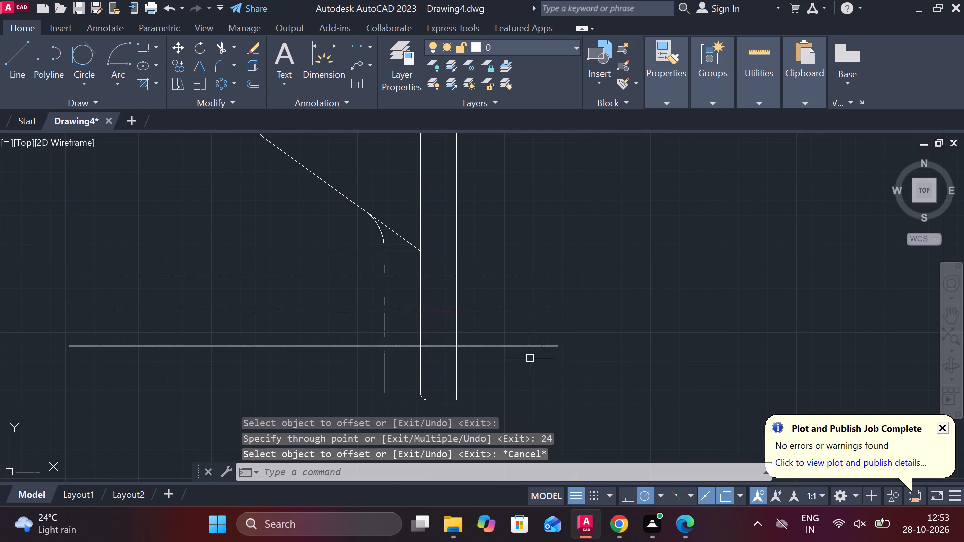
# Trim the centre line and both offset lines on both sides so they end at the boss's vertical edges.
pyautogui.write('TR')
pyautogui.press('space')
pyautogui.click(524, 237)
pyautogui.moveTo(524, 237); pyautogui.dragTo(520, 375)
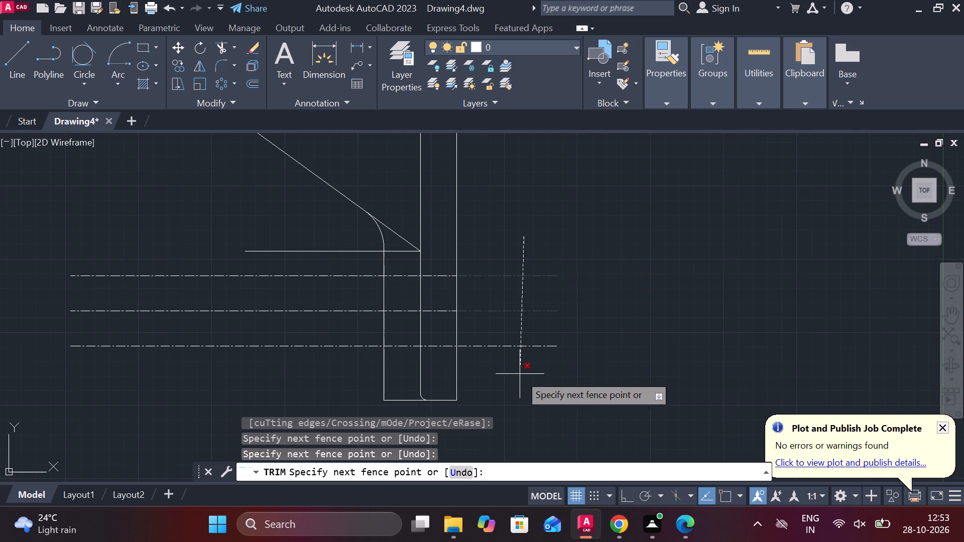
pyautogui.moveTo(520, 375); pyautogui.dragTo(520, 376)
pyautogui.doubleClick(473, 372)
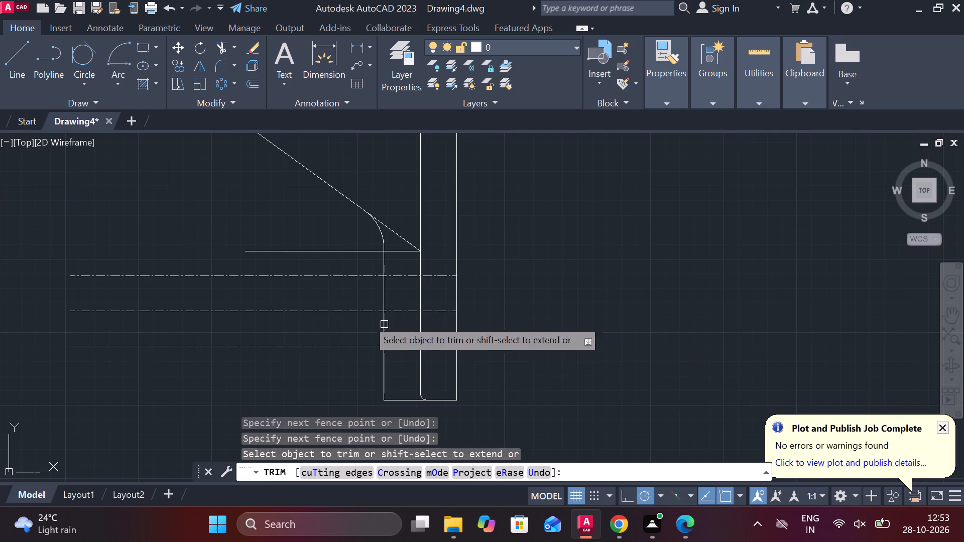
pyautogui.click(161, 234)
pyautogui.moveTo(177, 268); pyautogui.dragTo(191, 360)
pyautogui.moveTo(199, 364); pyautogui.dragTo(165, 273)
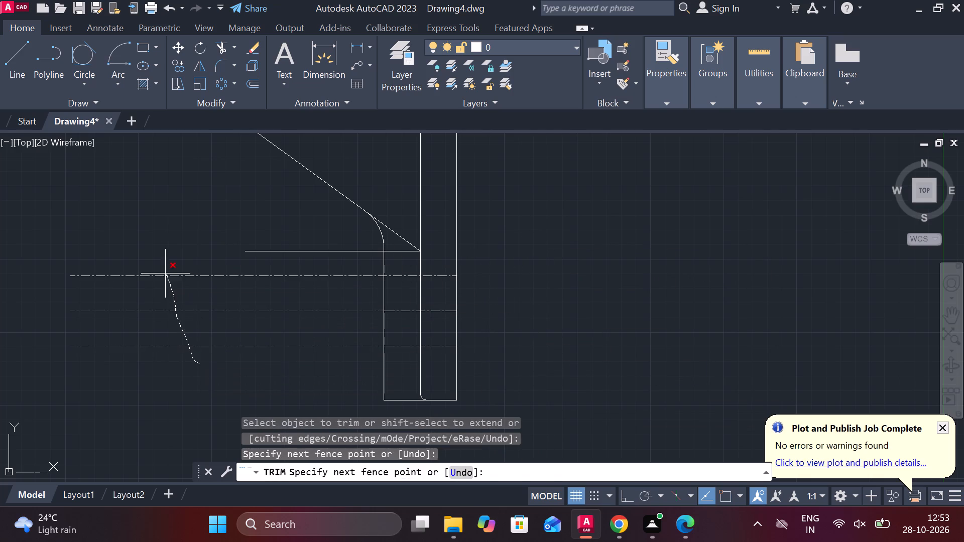
pyautogui.moveTo(165, 273); pyautogui.dragTo(157, 249)
pyautogui.press('Escape')
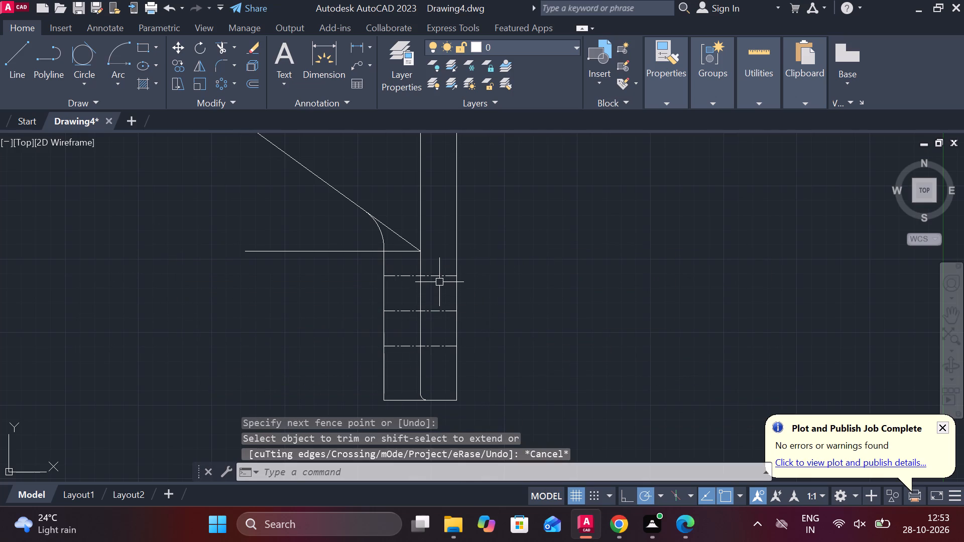
# Change the linetype of the upper and lower slot edge lines in the boss to ByLayer.
pyautogui.click(439, 277)
pyautogui.click(434, 343)
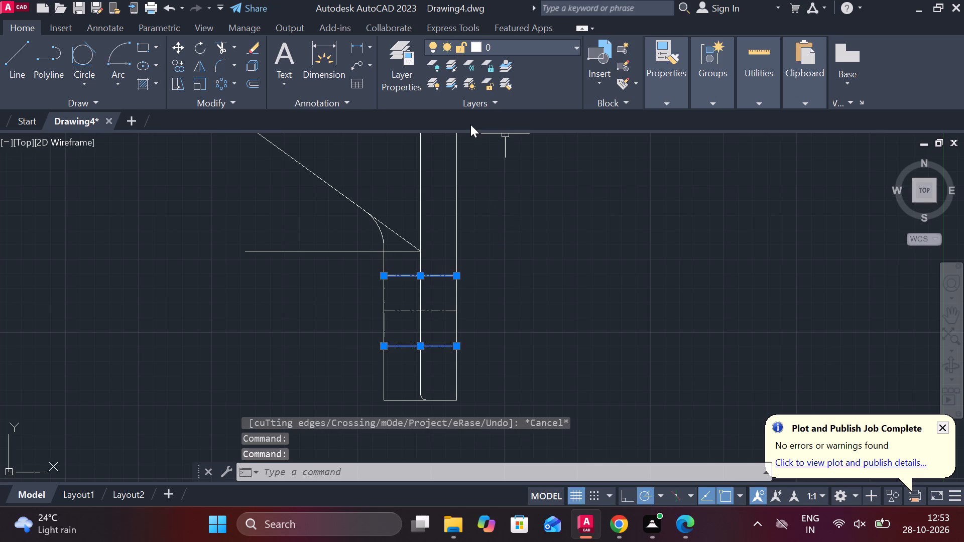
pyautogui.click(665, 100)
pyautogui.click(748, 159)
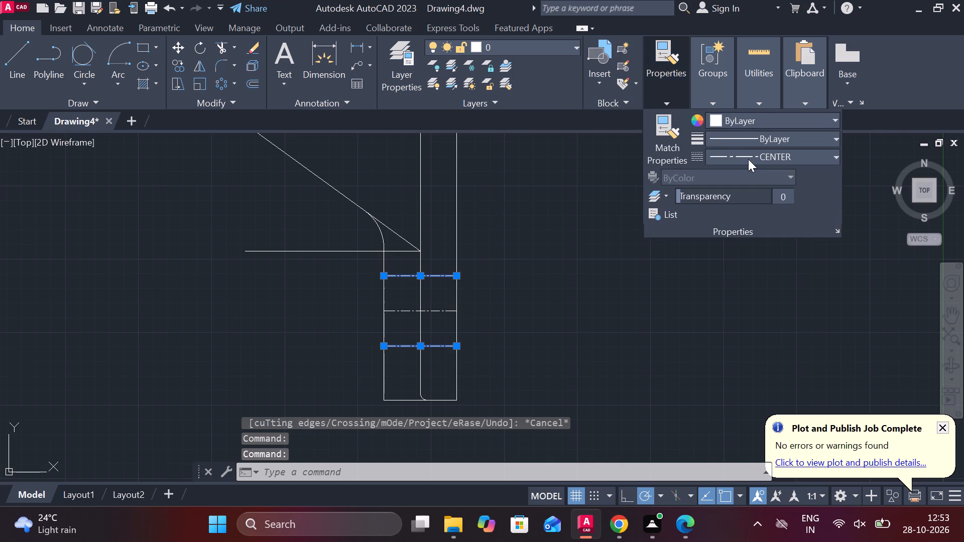
pyautogui.click(739, 169)
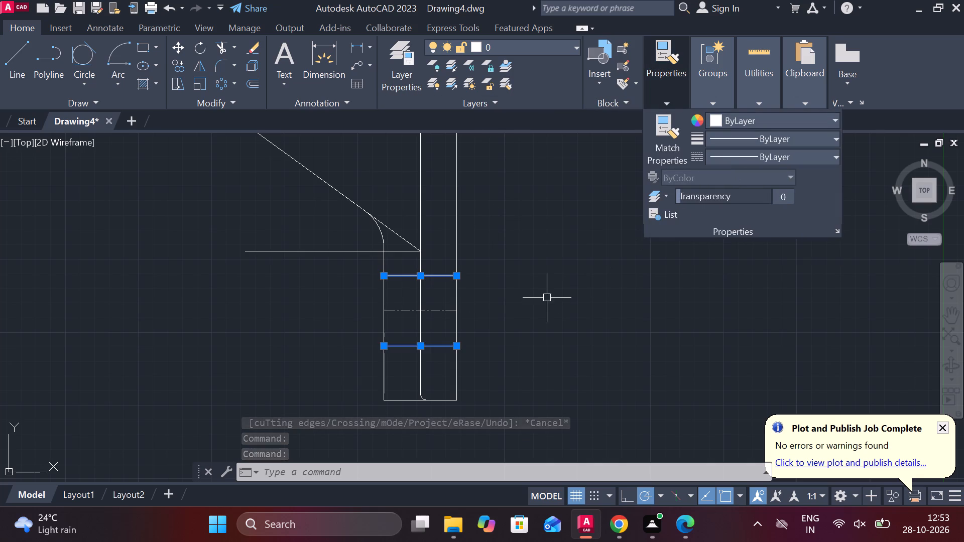
pyautogui.press('Escape')
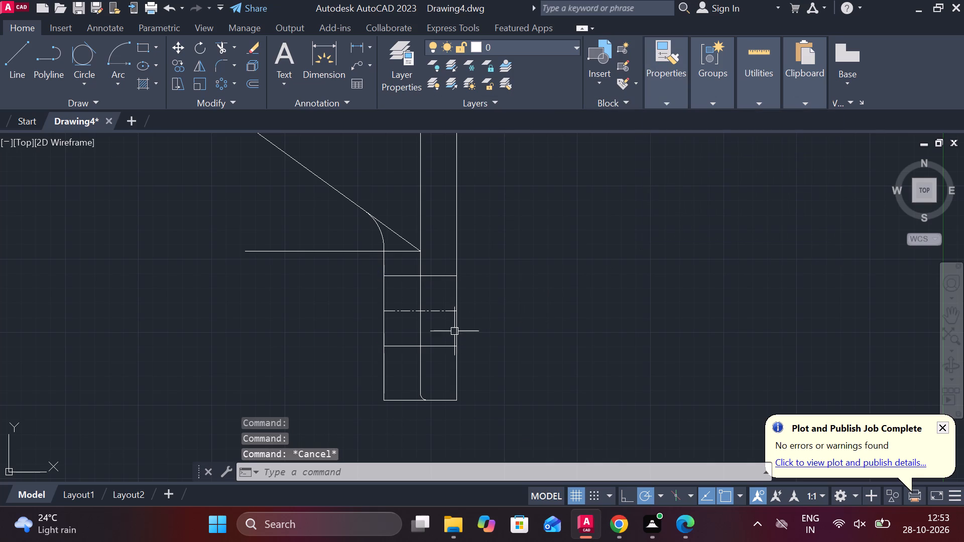
# Stretch the boss centre line's end horizontally past the boss's vertical edge facing the front view.
pyautogui.click(436, 310)
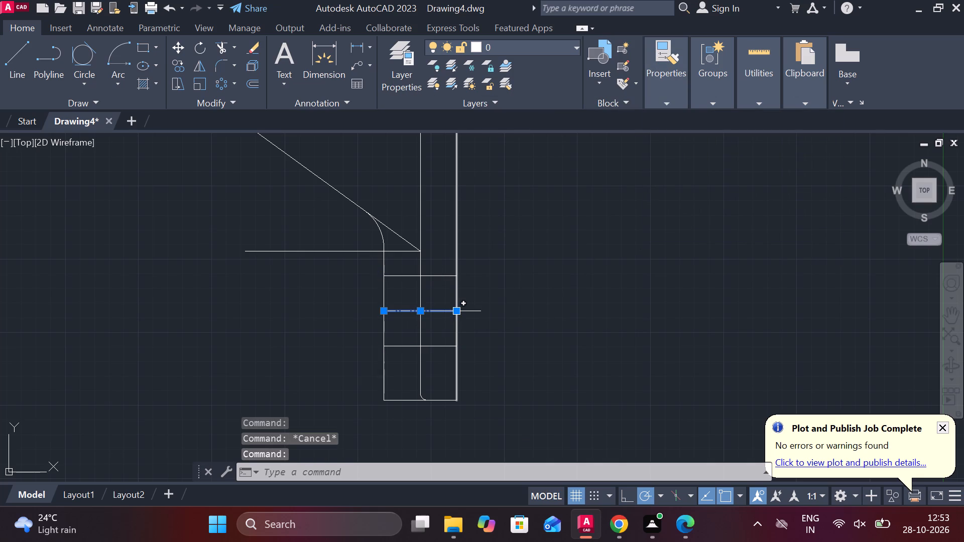
pyautogui.click(458, 310)
pyautogui.click(502, 312)
pyautogui.press('Escape')
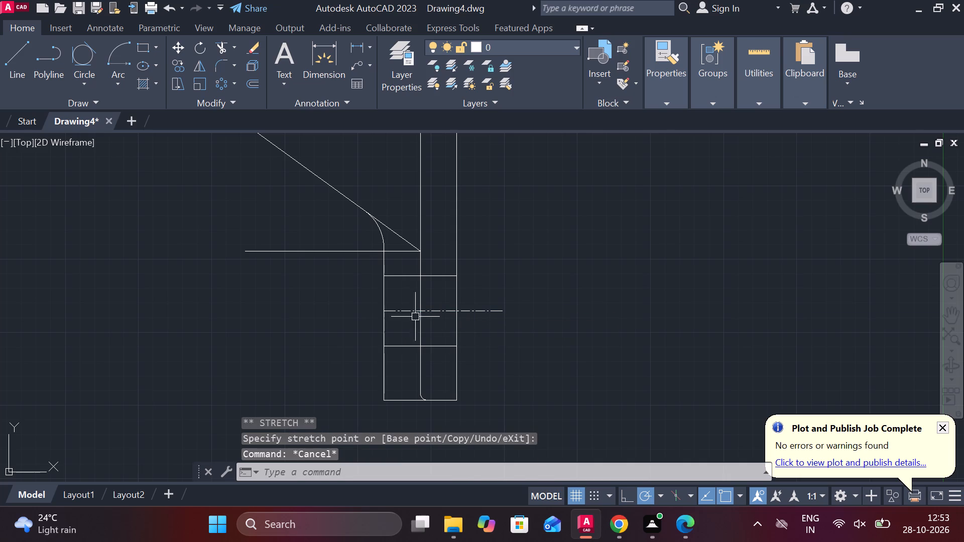
# Lengthen the lower boss centre line horizontally past the boss's vertical edge on the rib side.
pyautogui.click(394, 310)
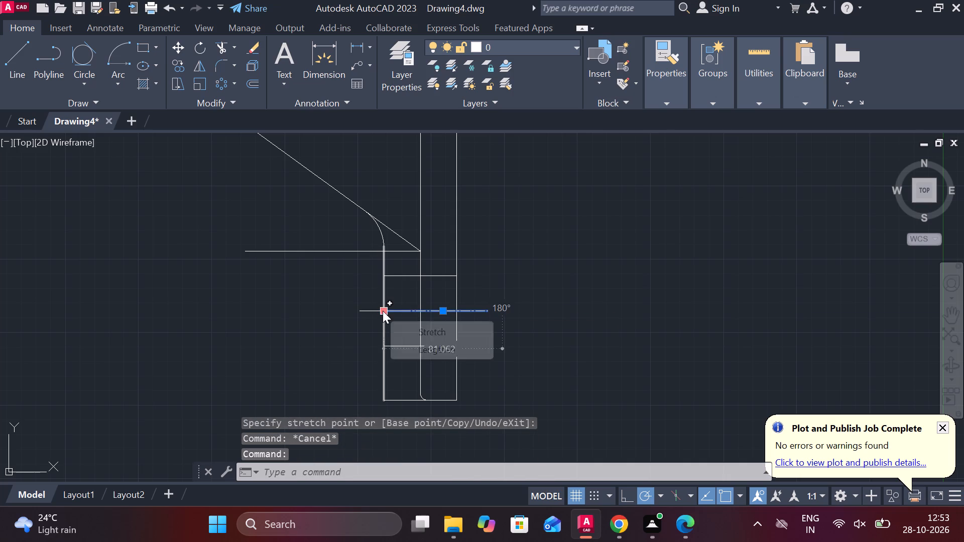
pyautogui.click(438, 353)
pyautogui.click(353, 336)
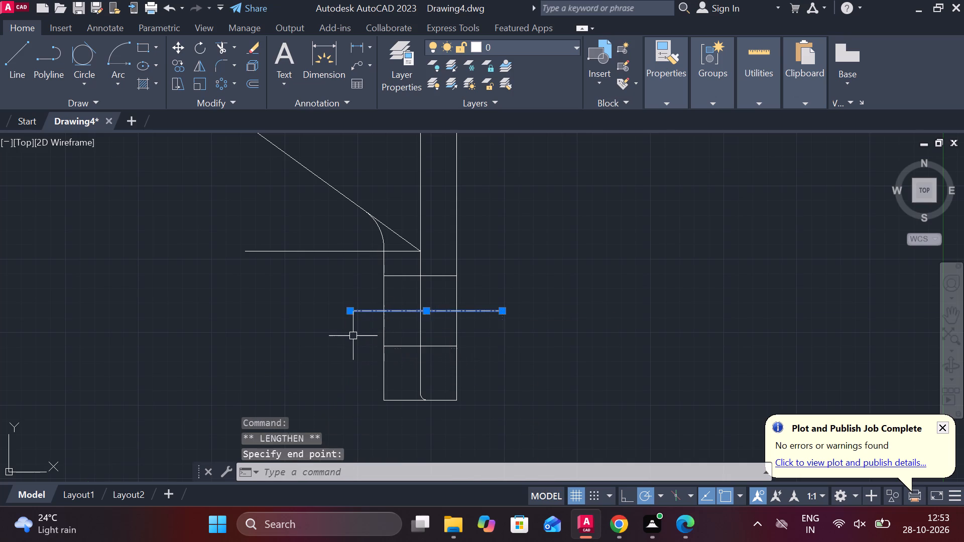
pyautogui.press('Escape')
# Change the linetype of the upper and lower slot edge lines in the lower boss to DASHED.
pyautogui.doubleClick(436, 280)
pyautogui.press('Escape')
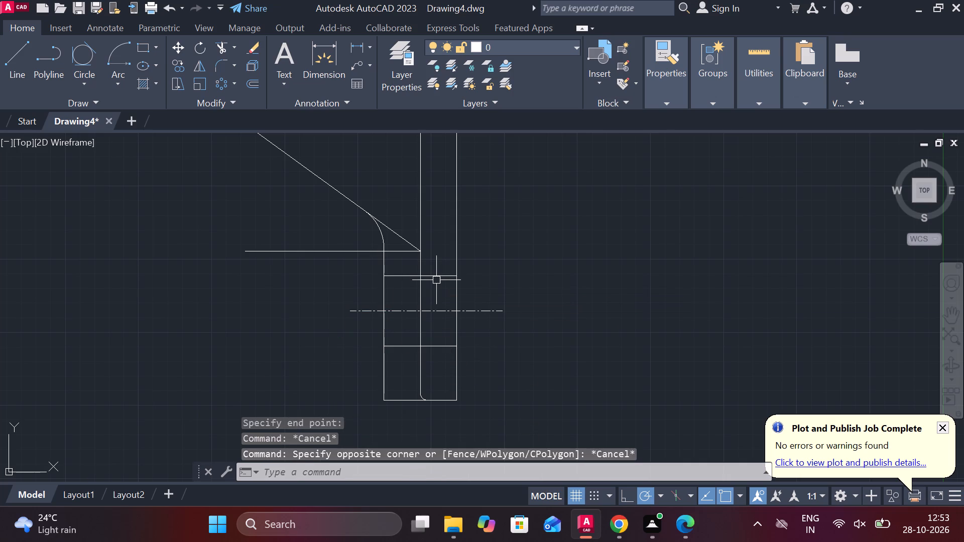
pyautogui.click(436, 279)
pyautogui.click(438, 346)
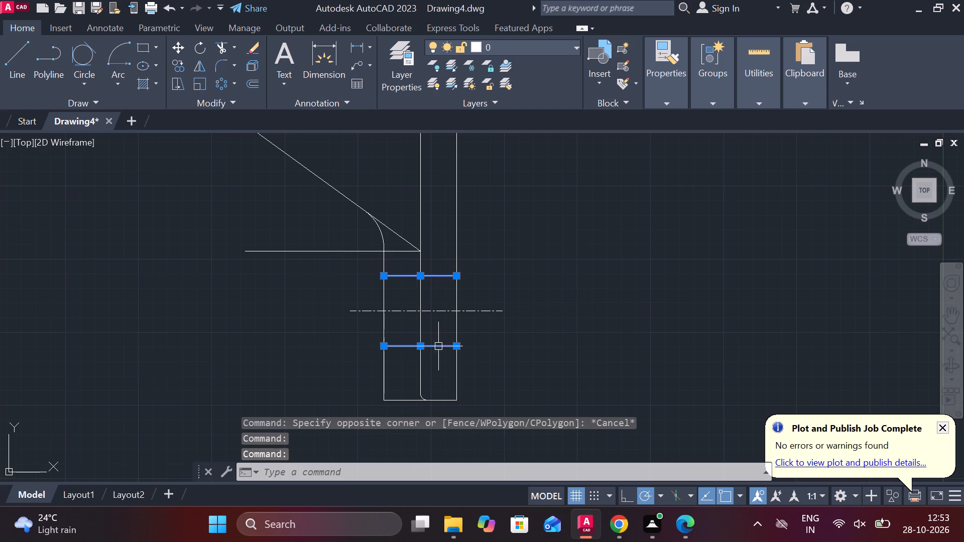
pyautogui.click(666, 105)
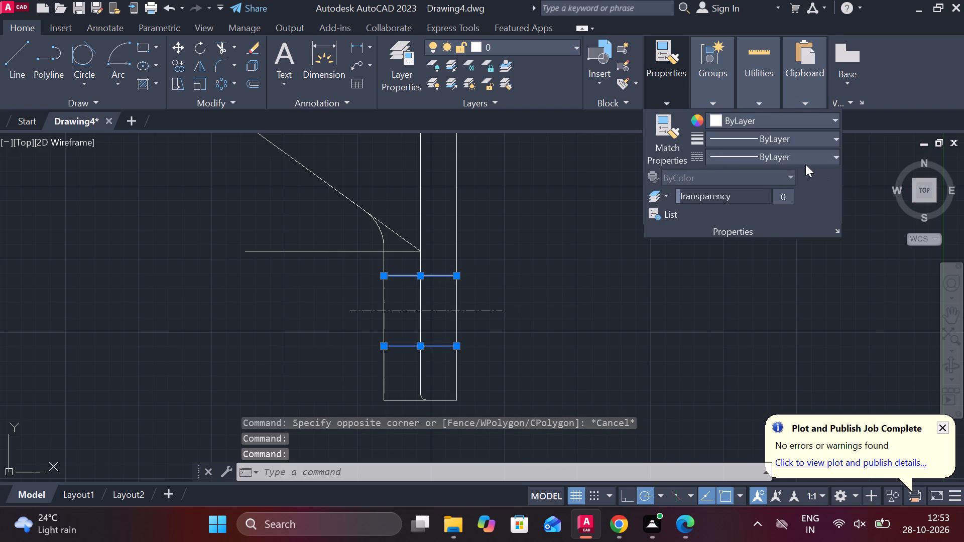
pyautogui.click(800, 159)
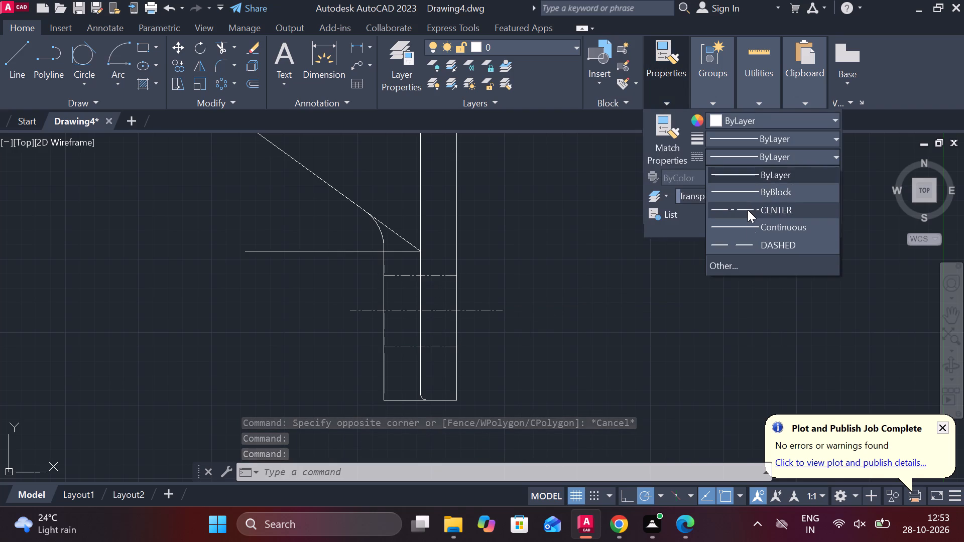
pyautogui.click(744, 246)
pyautogui.press('Escape')
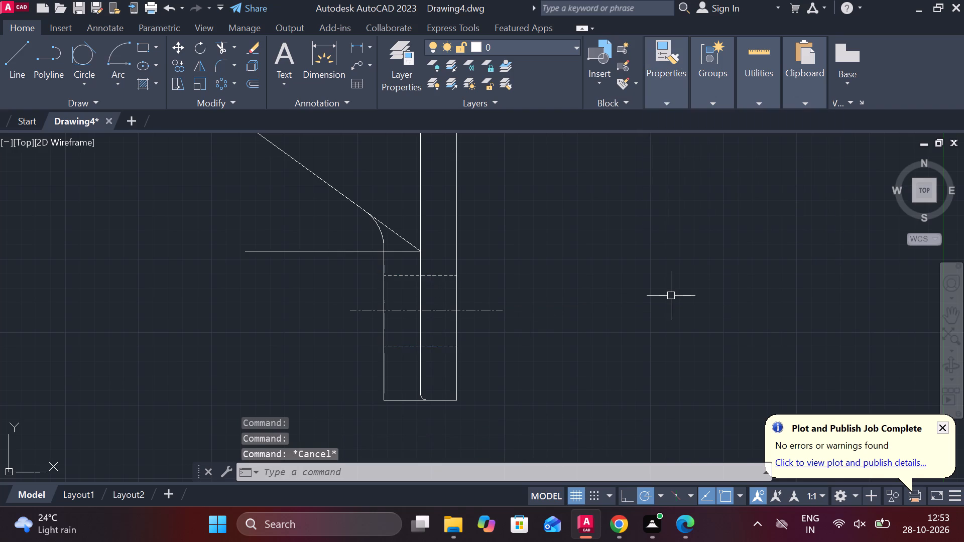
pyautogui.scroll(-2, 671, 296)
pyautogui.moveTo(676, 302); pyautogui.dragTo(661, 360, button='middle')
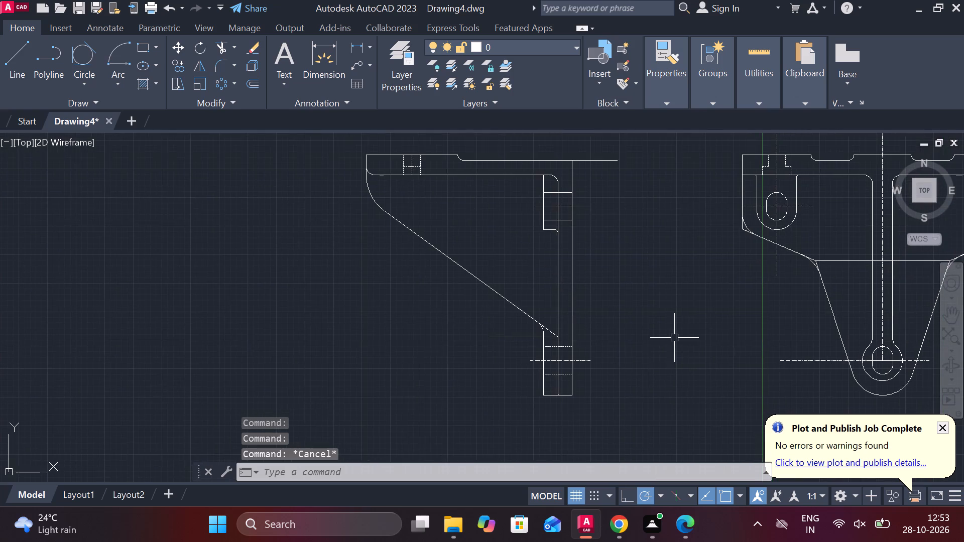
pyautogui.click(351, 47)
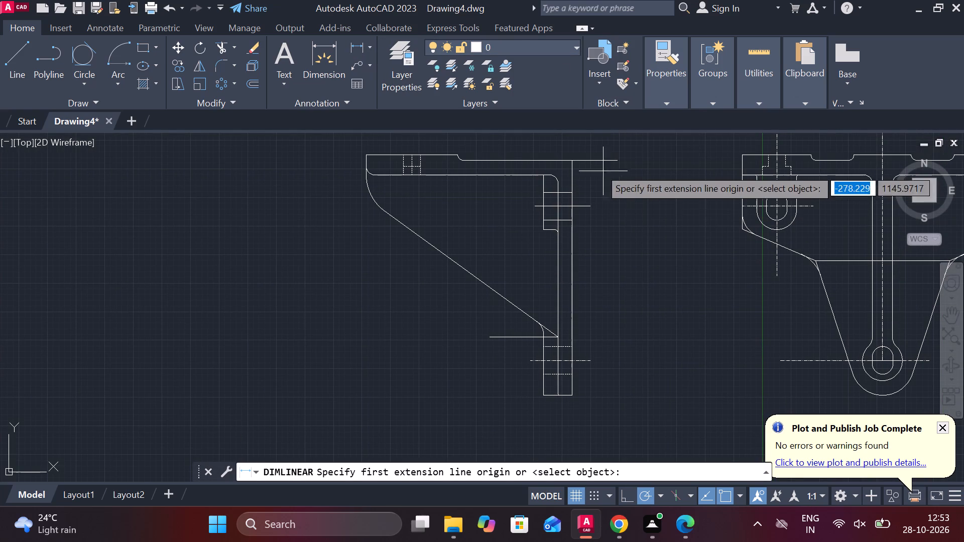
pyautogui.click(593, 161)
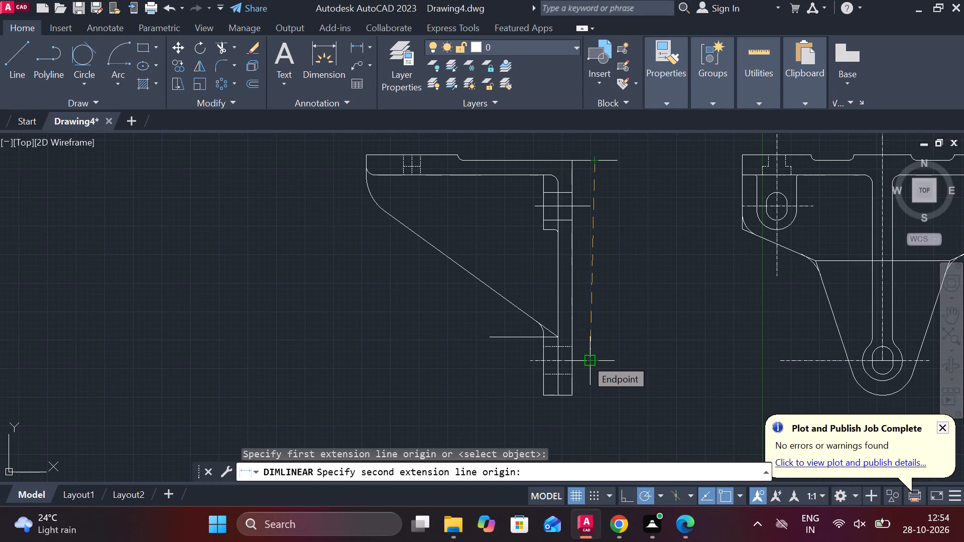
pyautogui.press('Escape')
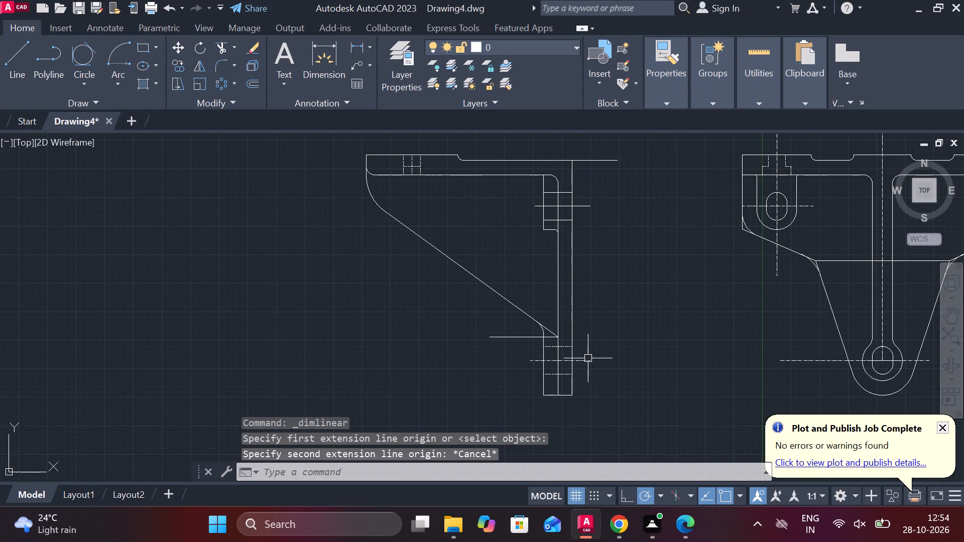
# Draw a horizontal projection line from the bottom of the front view's circle around the slot across the side view's lower boss.
pyautogui.moveTo(631, 359); pyautogui.dragTo(598, 326, button='middle')
pyautogui.scroll(1, 595, 330)
pyautogui.moveTo(595, 330); pyautogui.dragTo(515, 314, button='middle')
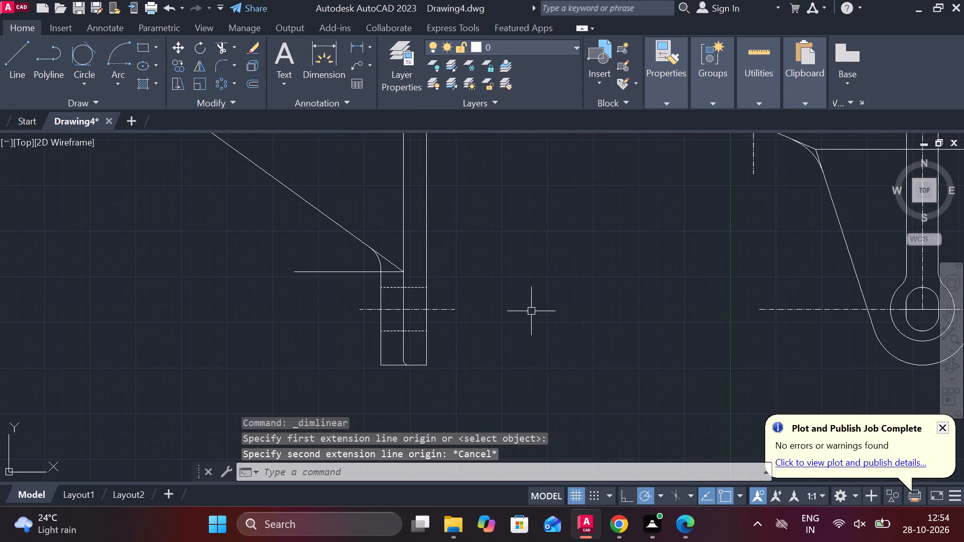
pyautogui.scroll(2, 388, 285)
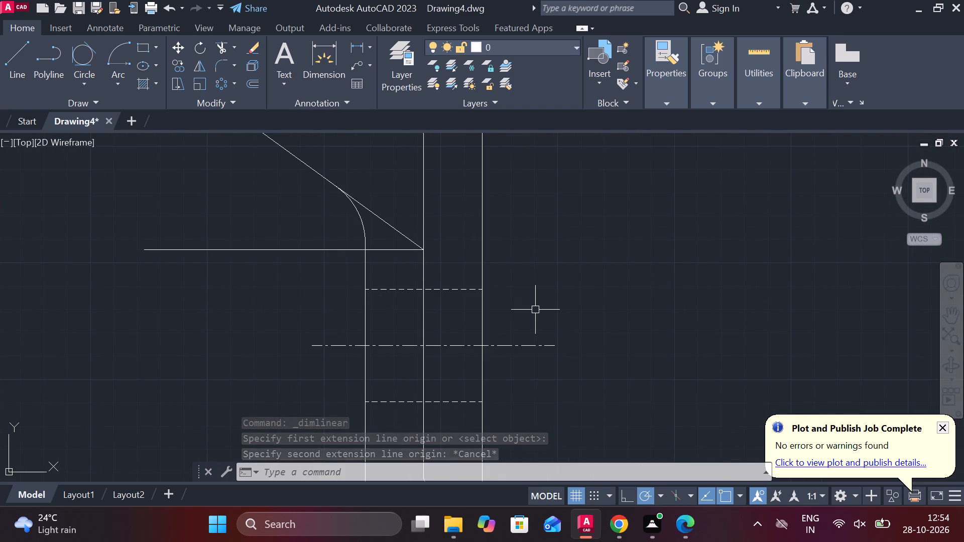
pyautogui.moveTo(535, 364); pyautogui.dragTo(524, 220, button='middle')
pyautogui.scroll(-1, 537, 212)
pyautogui.press('l')
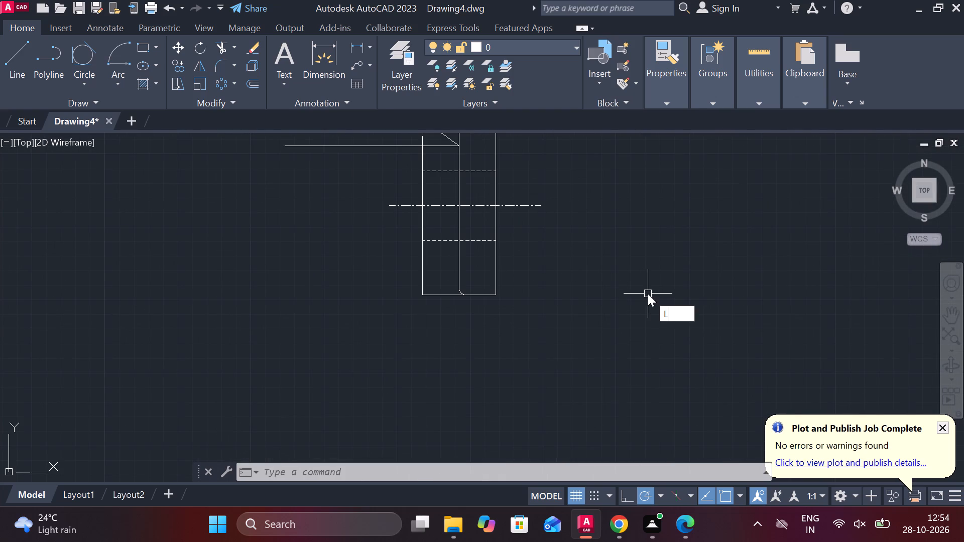
pyautogui.press('Return')
pyautogui.scroll(-1, 648, 294)
pyautogui.moveTo(692, 308); pyautogui.dragTo(520, 329, button='middle')
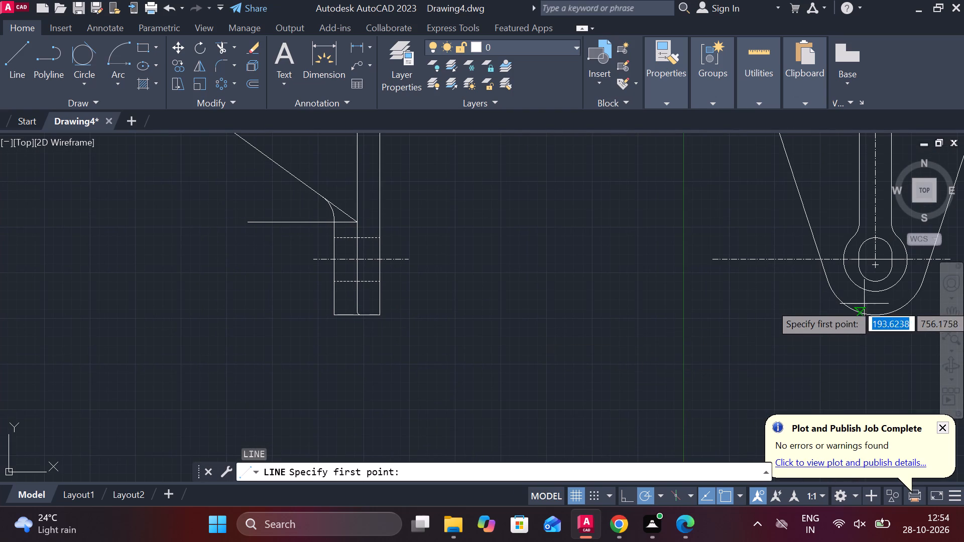
pyautogui.click(877, 296)
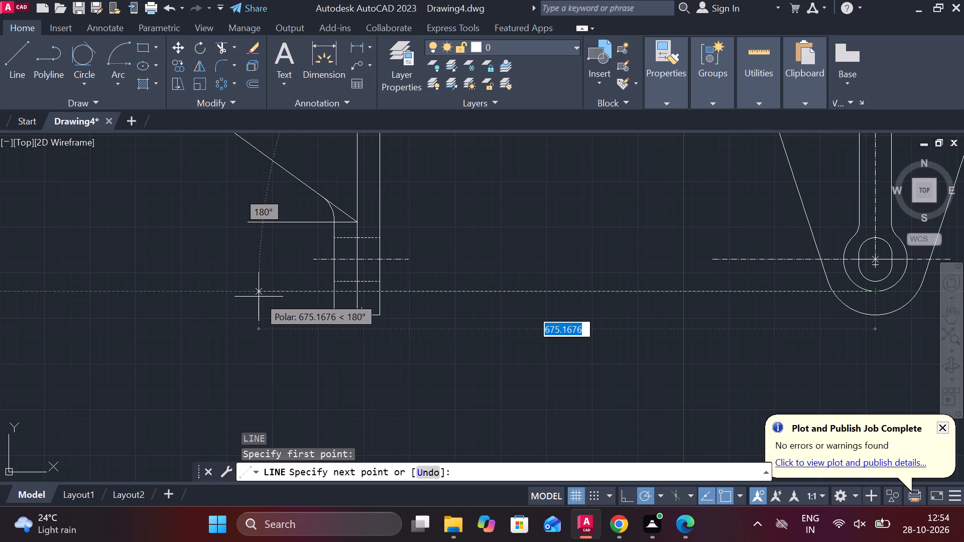
pyautogui.scroll(2, 259, 297)
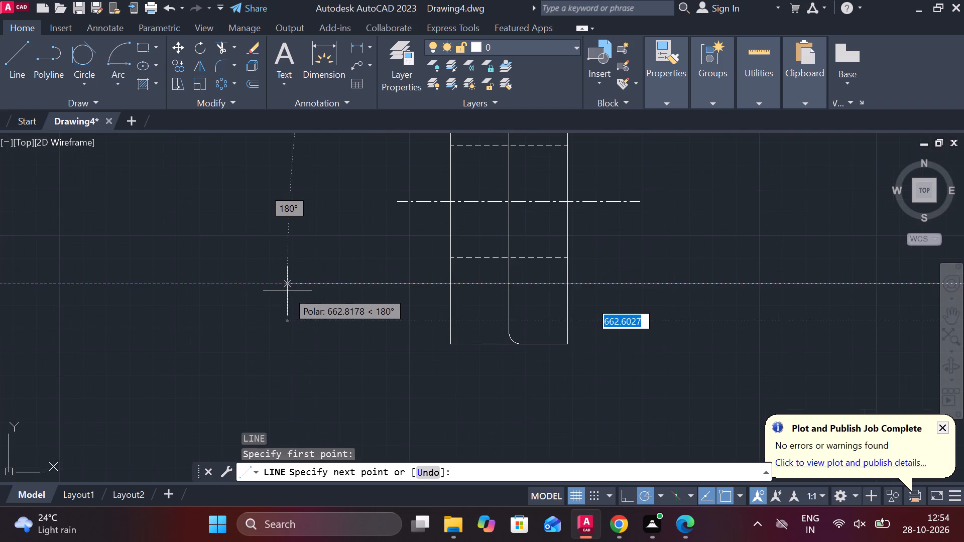
pyautogui.click(287, 291)
pyautogui.press('Escape')
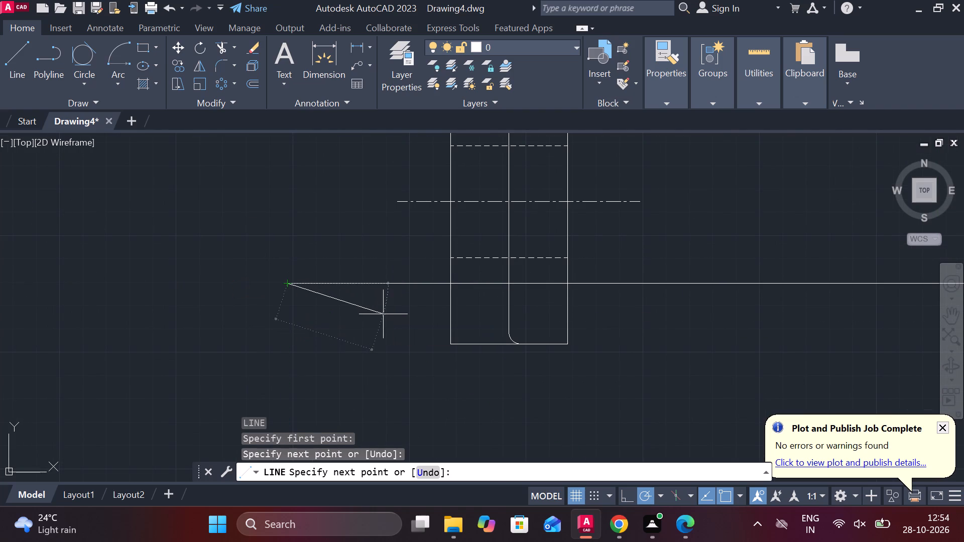
# Trim the projection line and lower boss edges into a stepped end, and trim the inner vertical line between the step and lower slot edge.
pyautogui.write('TR')
pyautogui.press('space')
pyautogui.click(583, 282)
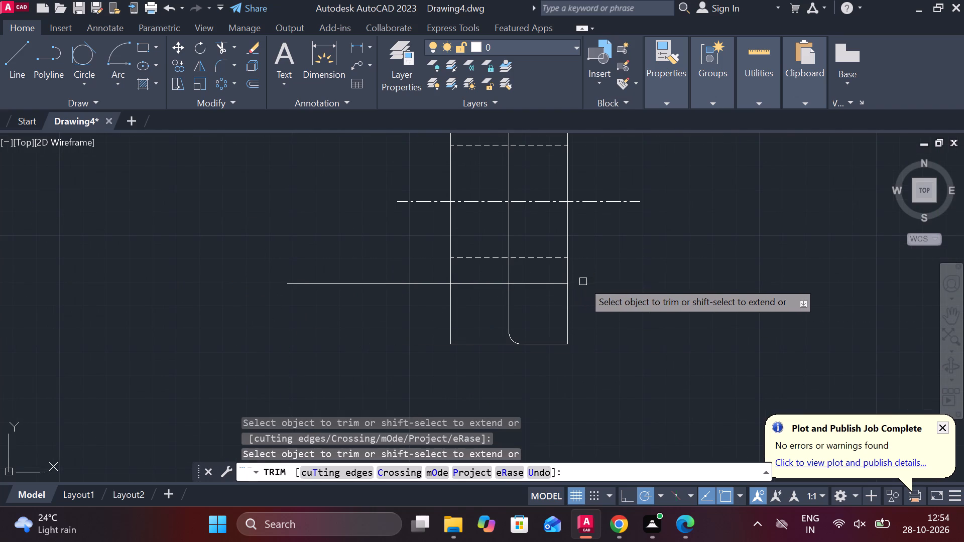
pyautogui.click(409, 283)
pyautogui.click(449, 312)
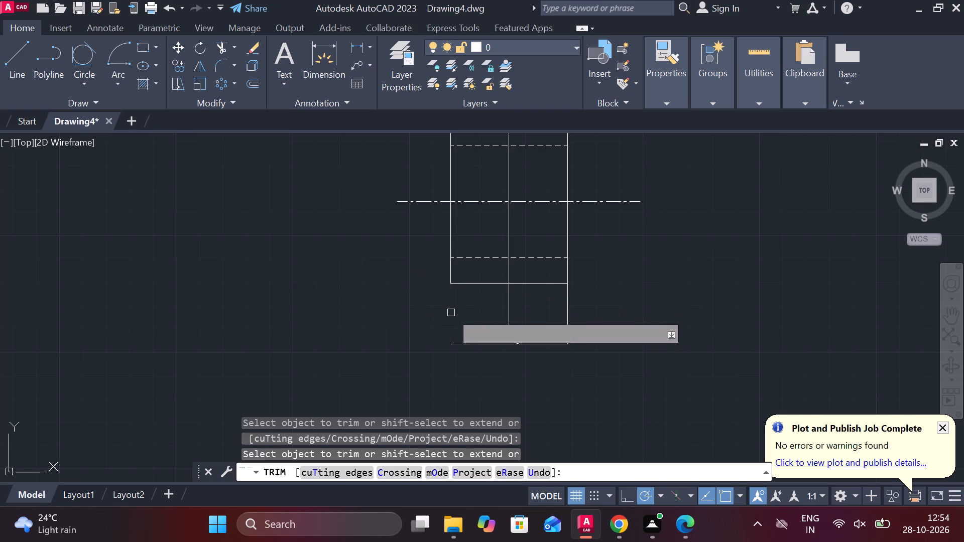
pyautogui.click(468, 346)
pyautogui.click(527, 285)
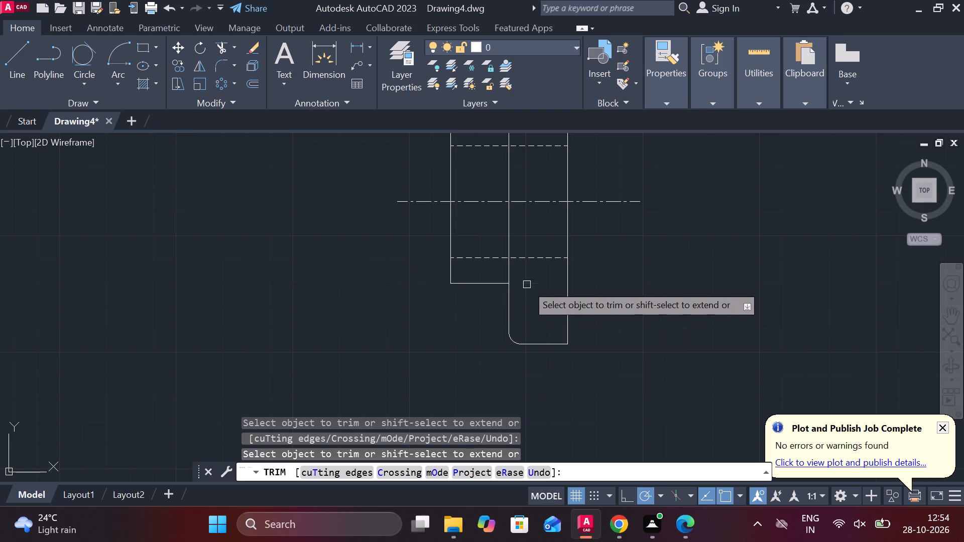
pyautogui.click(512, 272)
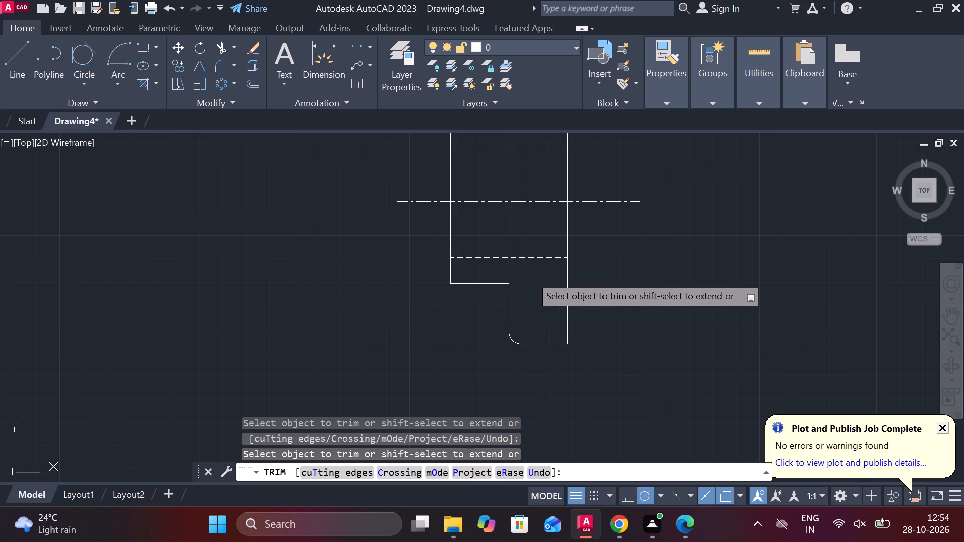
pyautogui.press('Escape')
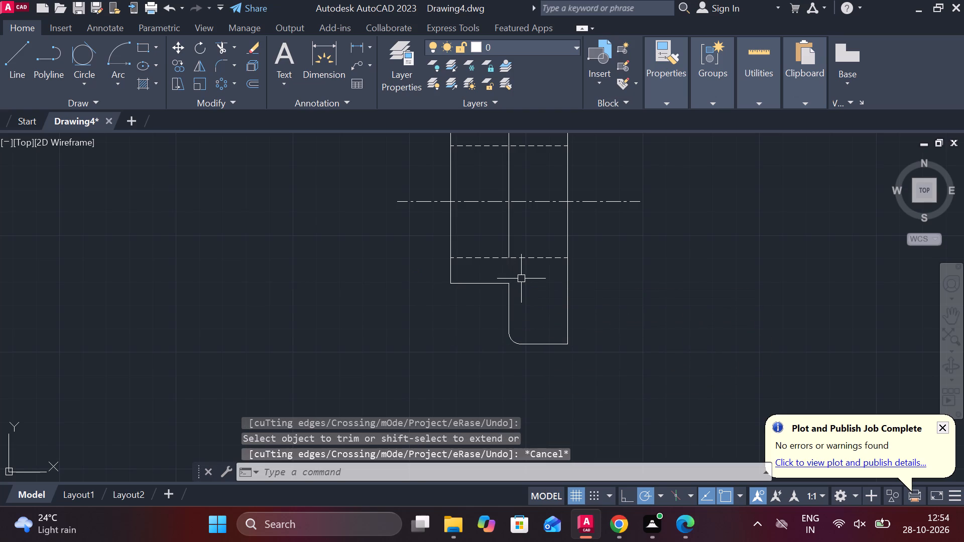
# Fillet the inner corner of the lower boss step, where its horizontal and vertical edges meet, with radius 5.
pyautogui.write('F R')
pyautogui.press('space')
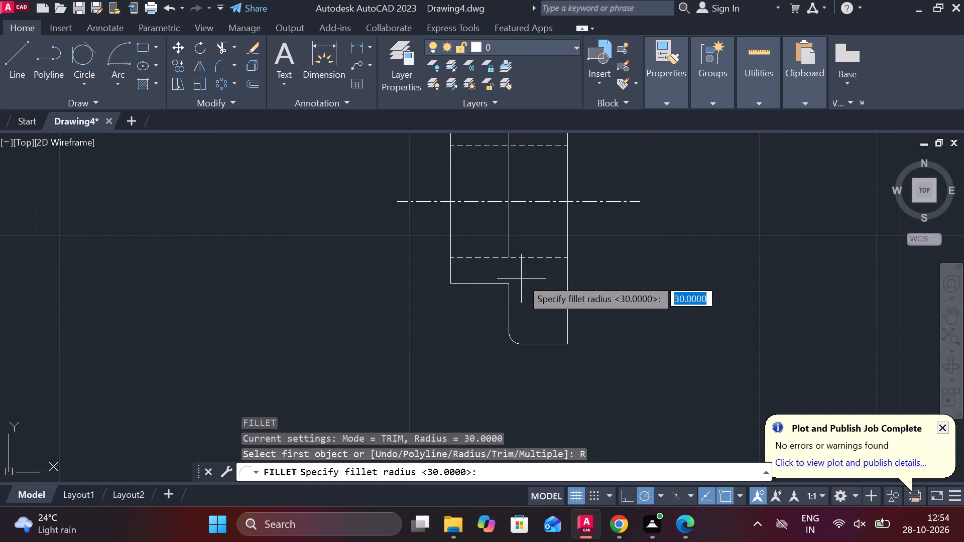
pyautogui.write('5')
pyautogui.press('space')
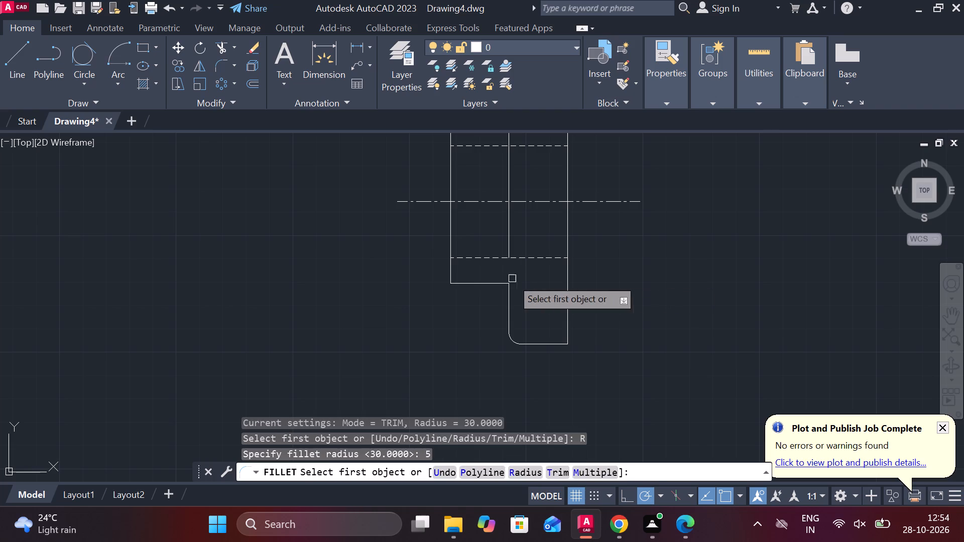
pyautogui.click(492, 282)
pyautogui.click(507, 295)
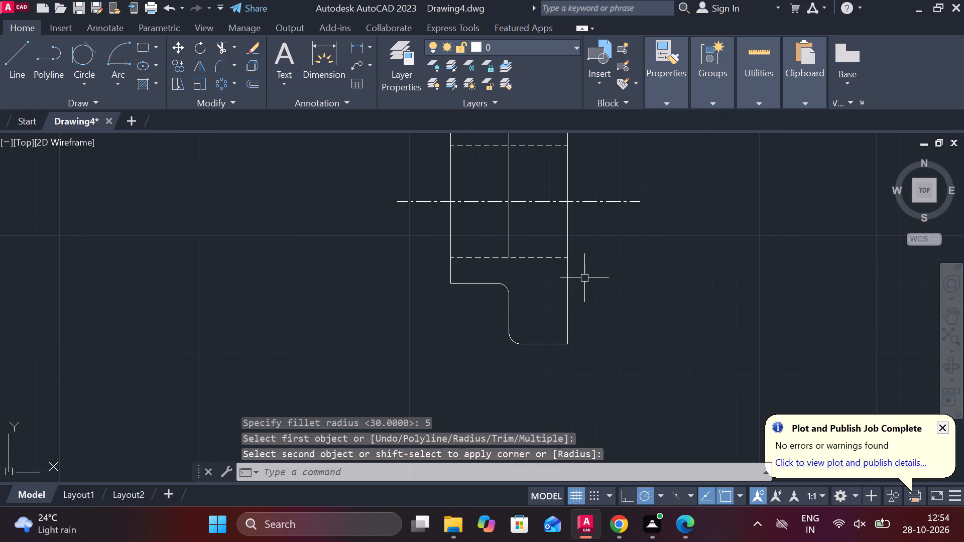
pyautogui.press('Escape')
# Extend the boss's inner vertical line downward from the lower slot edge to the filleted step.
pyautogui.write('EX')
pyautogui.press('space')
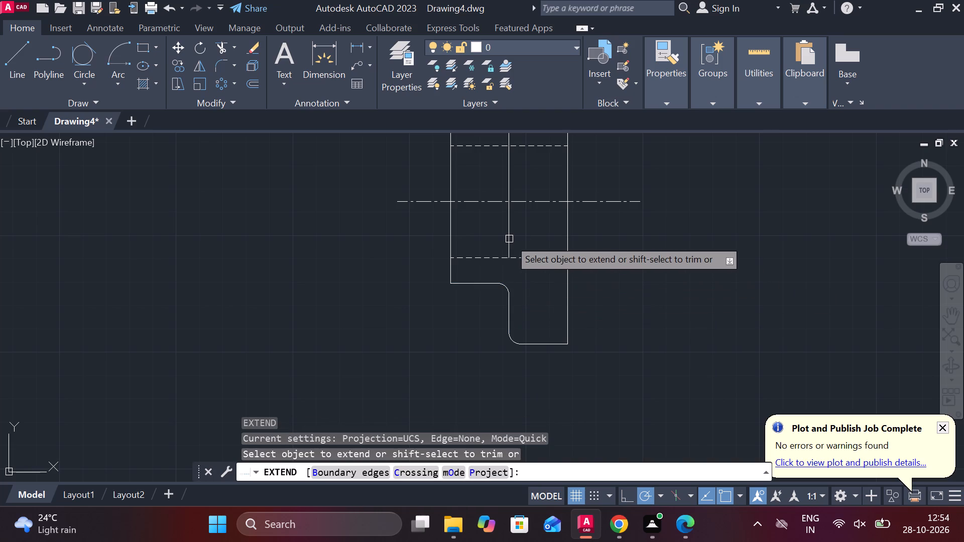
pyautogui.click(509, 239)
pyautogui.scroll(-3, 648, 277)
pyautogui.moveTo(685, 289); pyautogui.dragTo(471, 326, button='middle')
pyautogui.press('Escape')
# Erase the leftover horizontal line segment projecting beyond the side view's top corner toward the front view.
pyautogui.scroll(-1, 650, 337)
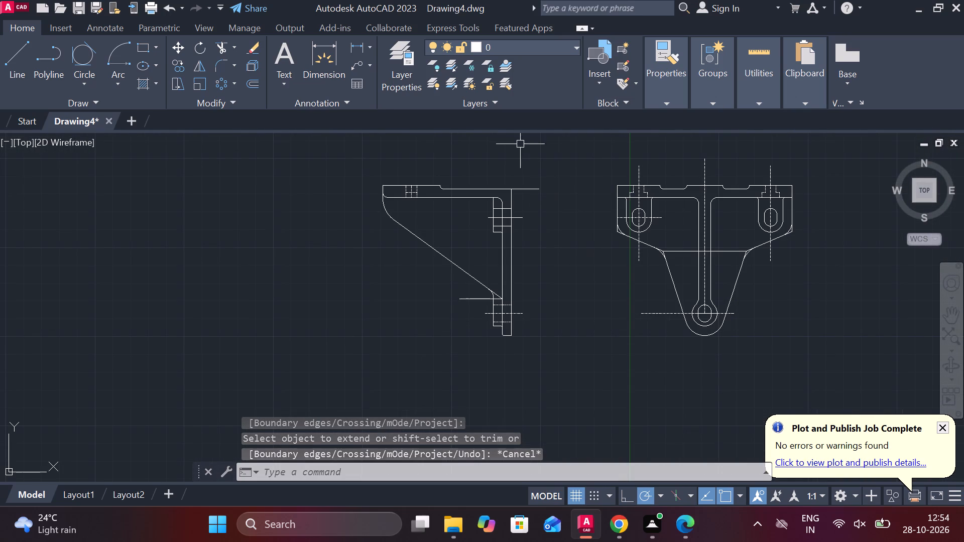
pyautogui.click(540, 188)
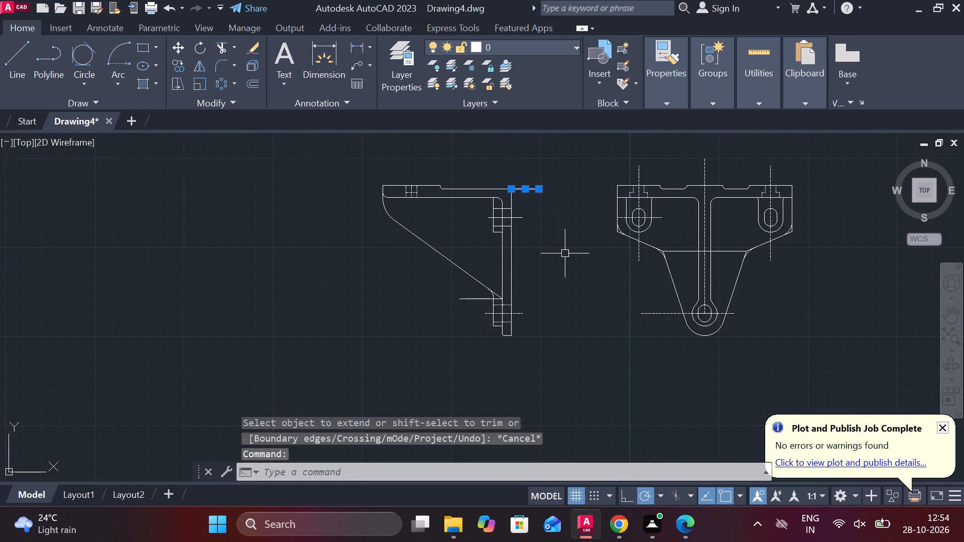
pyautogui.write('E')
pyautogui.press('space')
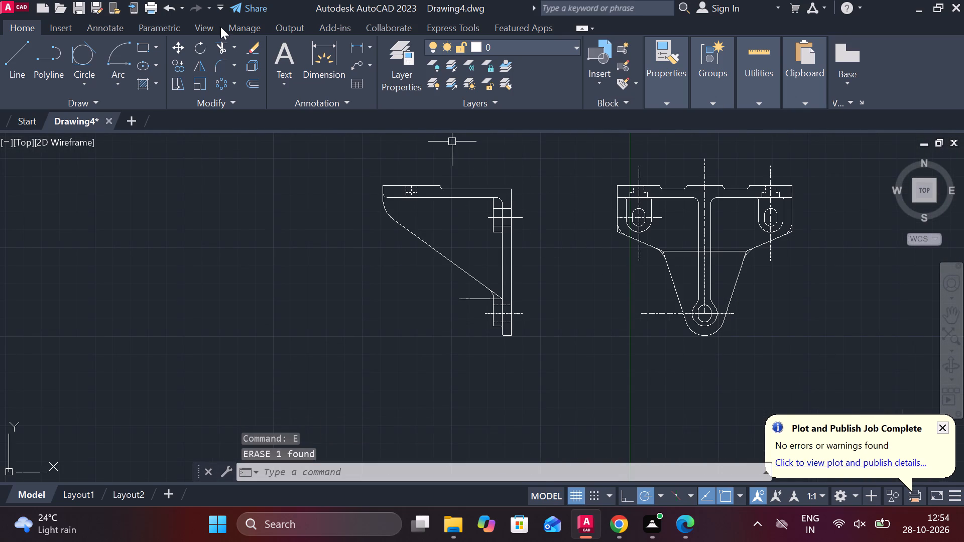
# Add a vertical linear dimension across the thickness of the side view's top flange, between its upper and lower edges.
pyautogui.click(356, 45)
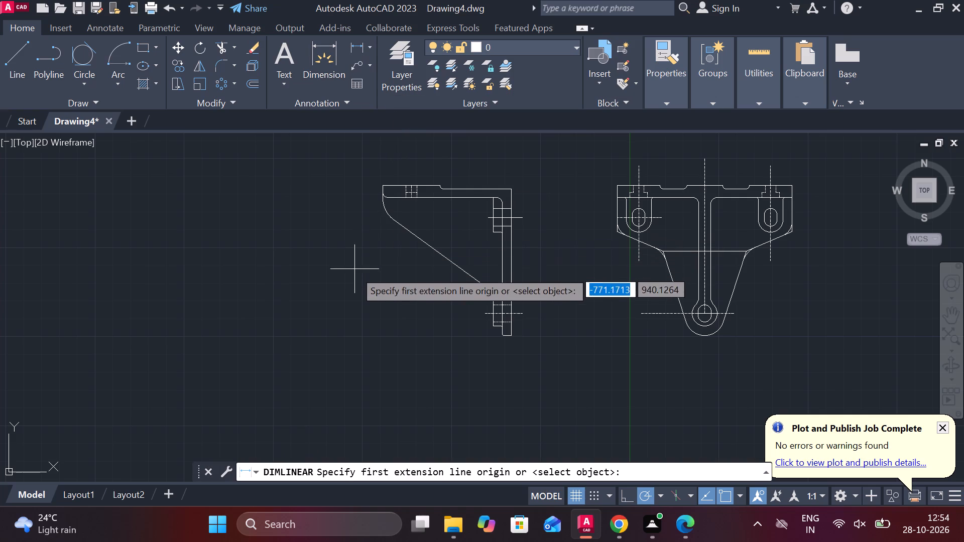
pyautogui.scroll(2, 446, 283)
pyautogui.moveTo(510, 273); pyautogui.dragTo(565, 419, button='middle')
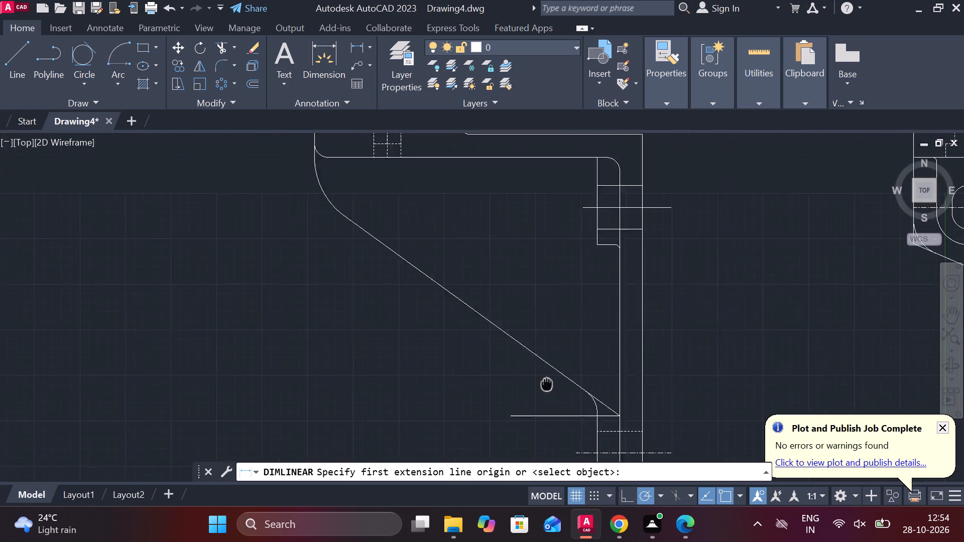
pyautogui.moveTo(565, 419); pyautogui.dragTo(562, 415, button='middle')
pyautogui.click(511, 187)
pyautogui.click(511, 203)
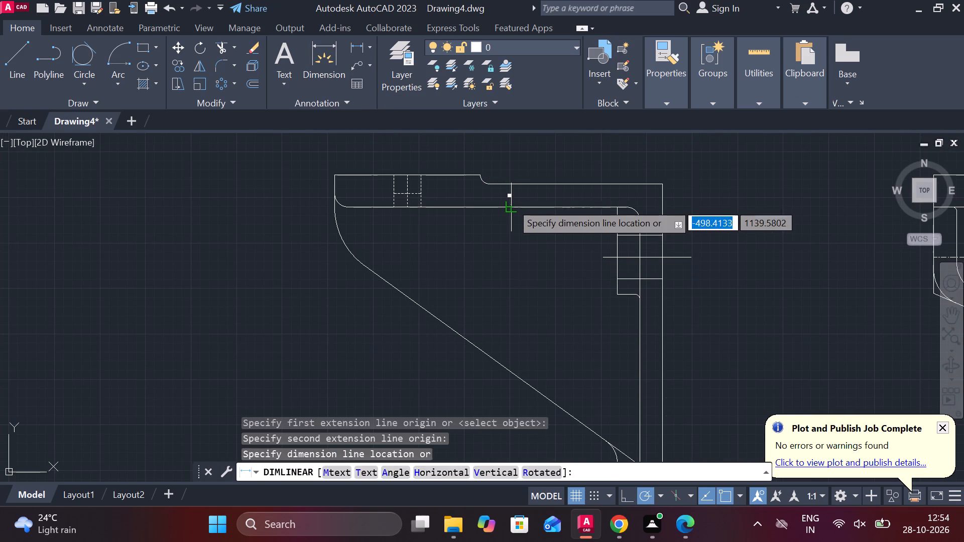
pyautogui.click(503, 207)
pyautogui.scroll(2, 522, 221)
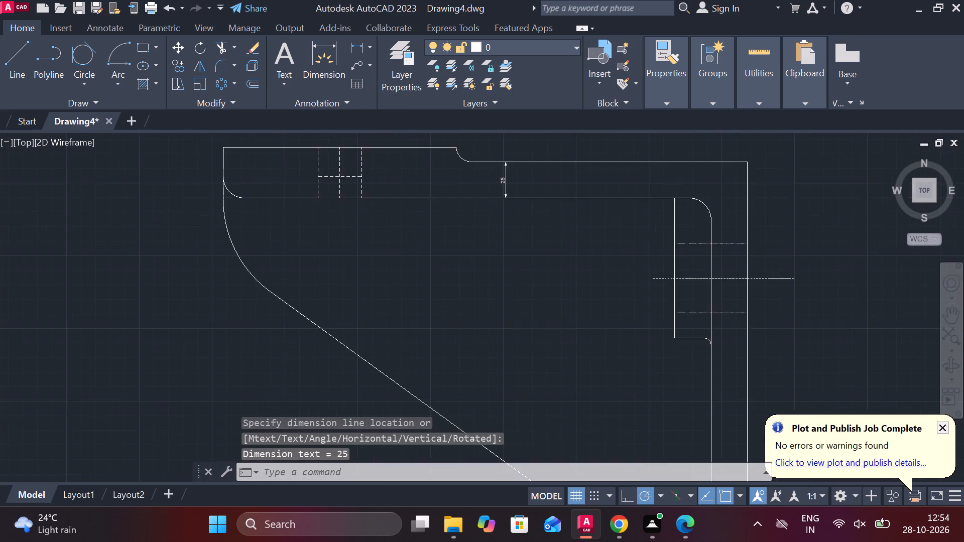
pyautogui.moveTo(524, 226); pyautogui.dragTo(531, 272, button='middle')
pyautogui.scroll(-3, 549, 290)
pyautogui.moveTo(556, 305); pyautogui.dragTo(504, 276, button='middle')
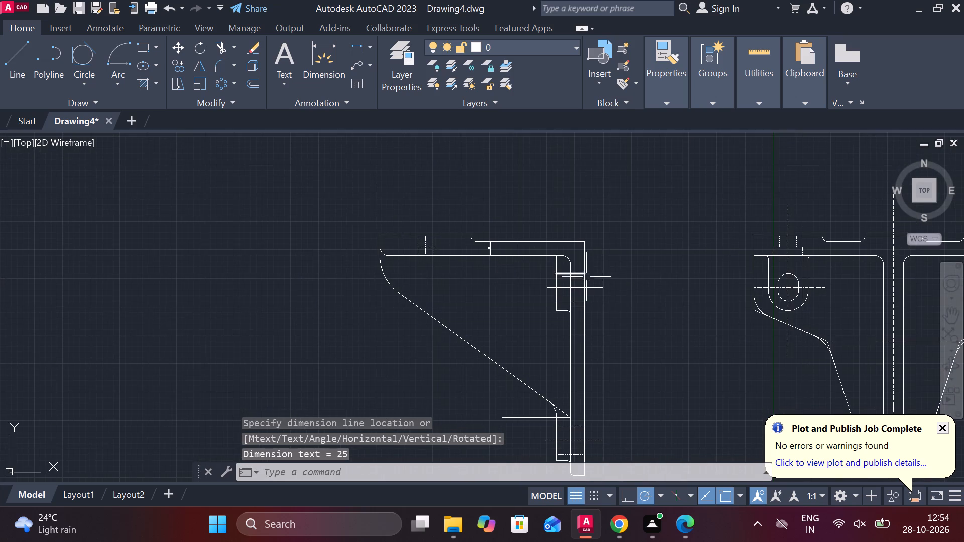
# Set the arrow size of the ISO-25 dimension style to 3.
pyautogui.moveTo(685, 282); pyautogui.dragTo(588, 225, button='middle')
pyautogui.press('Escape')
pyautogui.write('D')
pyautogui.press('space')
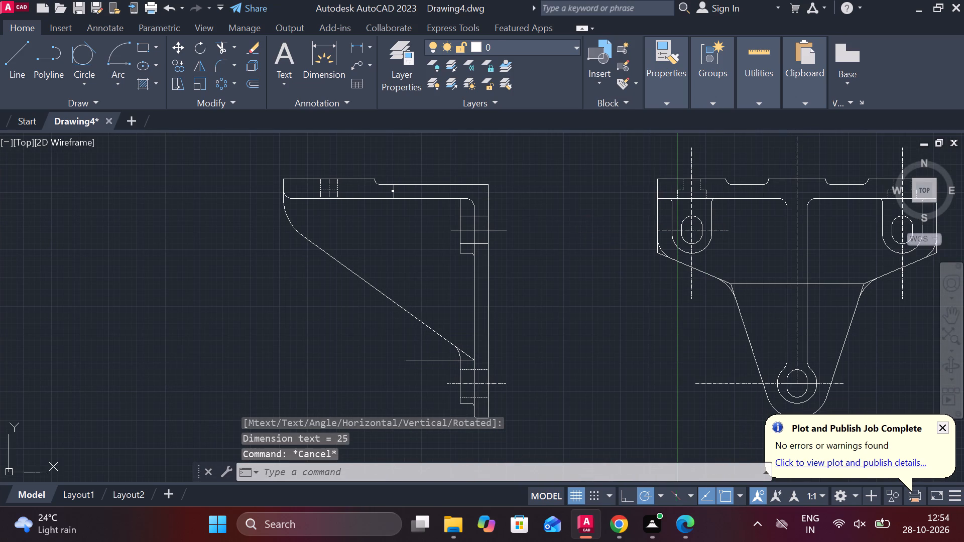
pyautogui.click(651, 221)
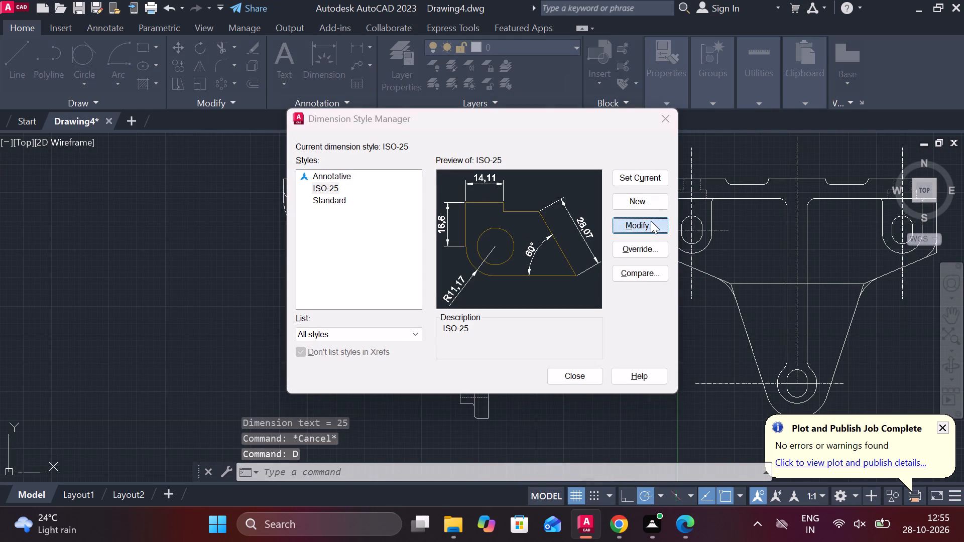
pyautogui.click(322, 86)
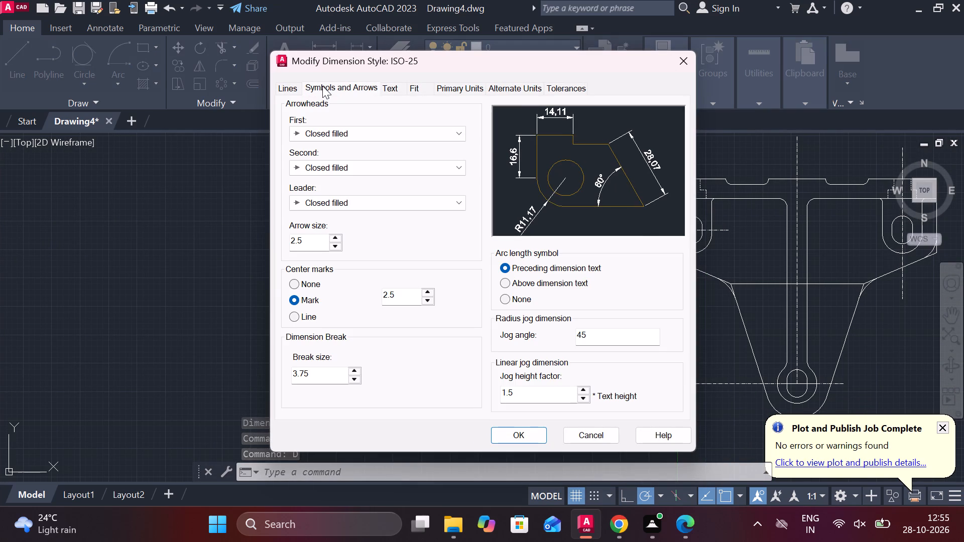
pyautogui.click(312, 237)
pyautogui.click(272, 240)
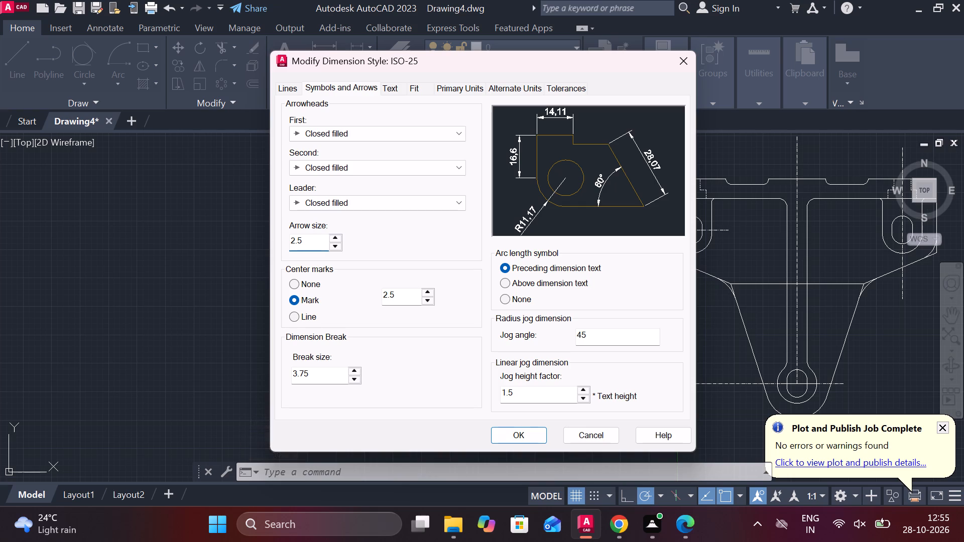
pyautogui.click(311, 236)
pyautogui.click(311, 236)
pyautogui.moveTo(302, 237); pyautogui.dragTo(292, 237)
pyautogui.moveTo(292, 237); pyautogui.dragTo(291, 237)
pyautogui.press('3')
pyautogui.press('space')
# Set the ISO-25 style's dimension text height to 6 with ISO standard alignment, and make the style current.
pyautogui.click(389, 89)
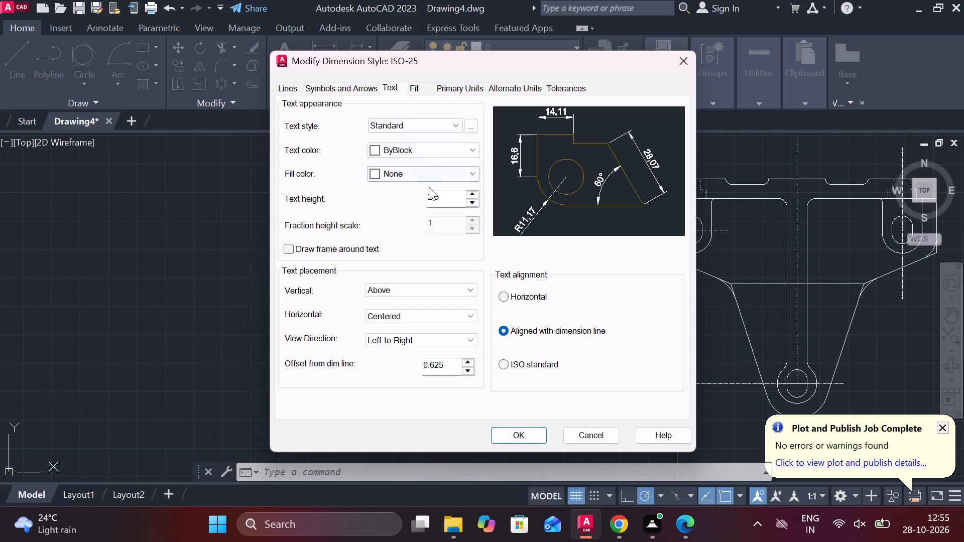
pyautogui.click(444, 196)
pyautogui.click(396, 198)
pyautogui.click(440, 197)
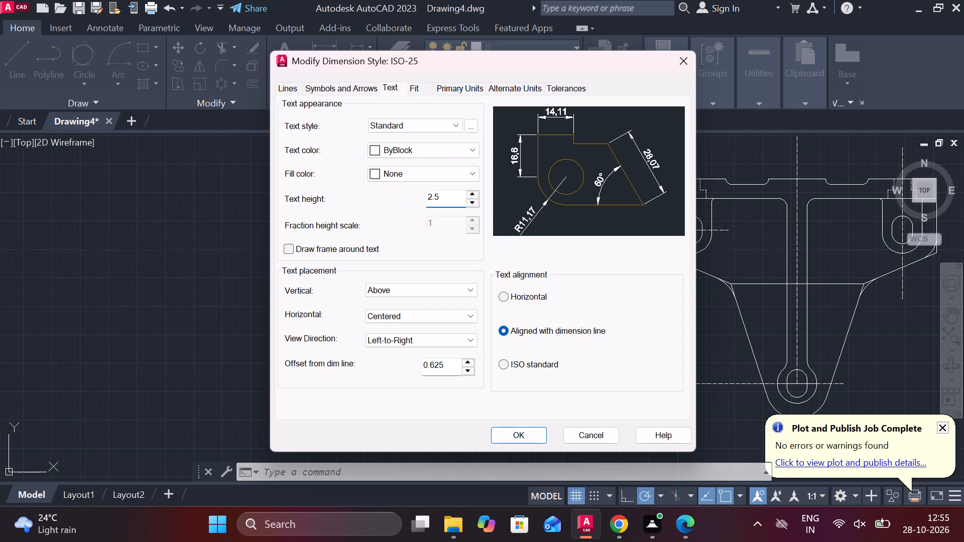
pyautogui.click(440, 197)
pyautogui.press('BackSpace')
pyautogui.press('BackSpace')
pyautogui.press('BackSpace')
pyautogui.press('6')
pyautogui.click(501, 366)
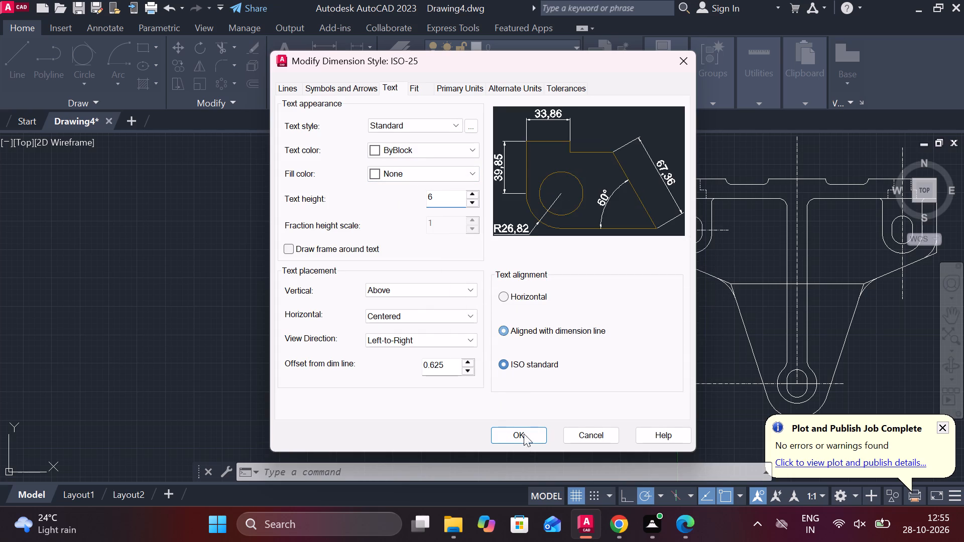
pyautogui.click(524, 441)
pyautogui.click(639, 173)
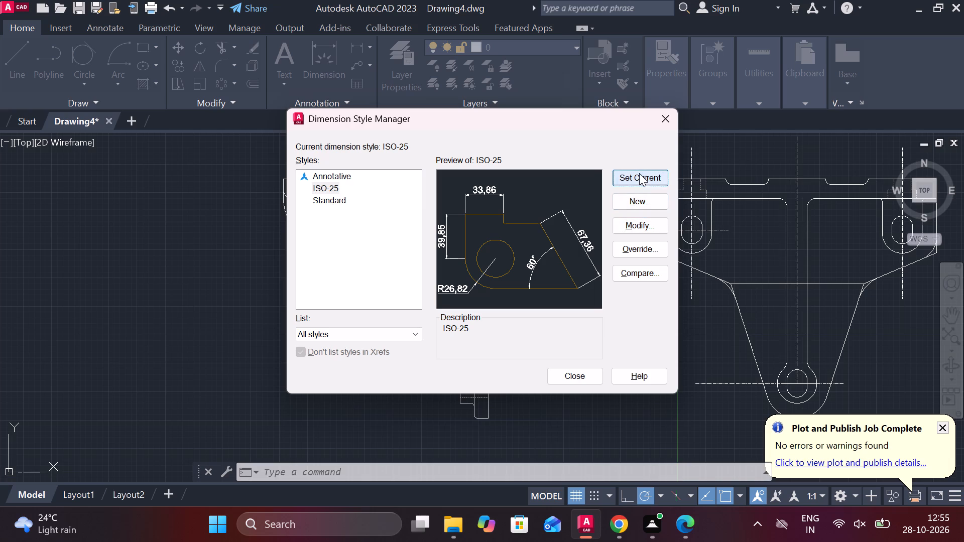
pyautogui.doubleClick(574, 378)
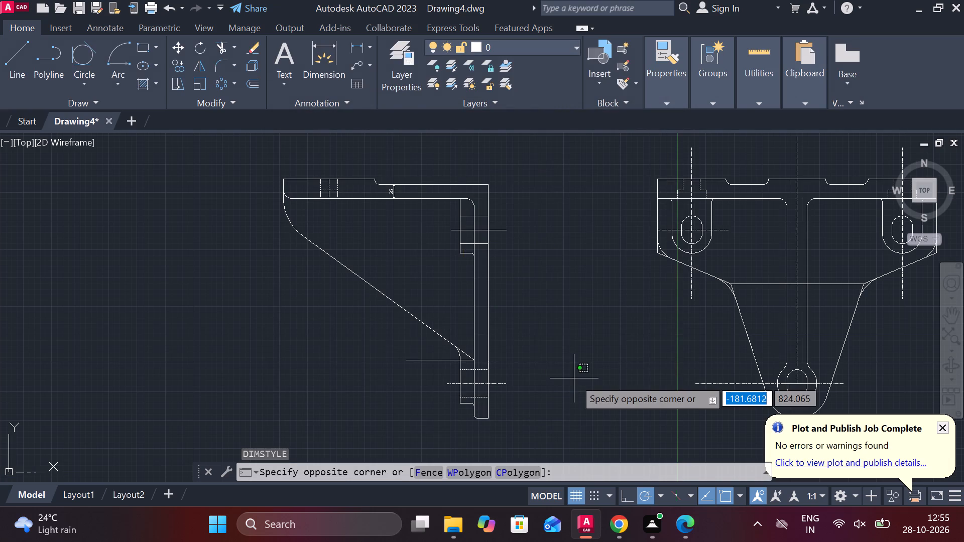
pyautogui.click(546, 313)
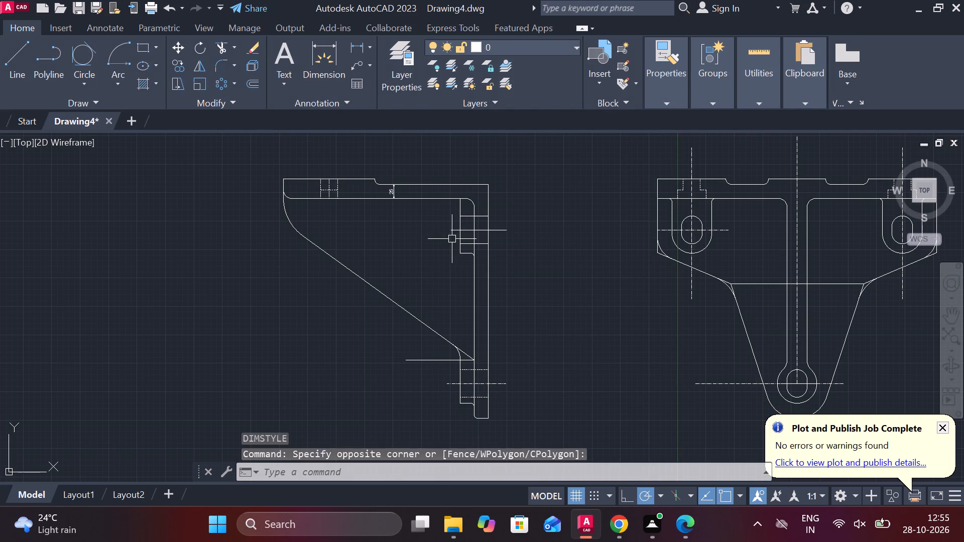
# Modify the ISO-25 dimension style again, setting its text height to 8.
pyautogui.moveTo(478, 239); pyautogui.dragTo(508, 244, button='middle')
pyautogui.scroll(2, 453, 216)
pyautogui.moveTo(453, 216); pyautogui.dragTo(510, 278, button='middle')
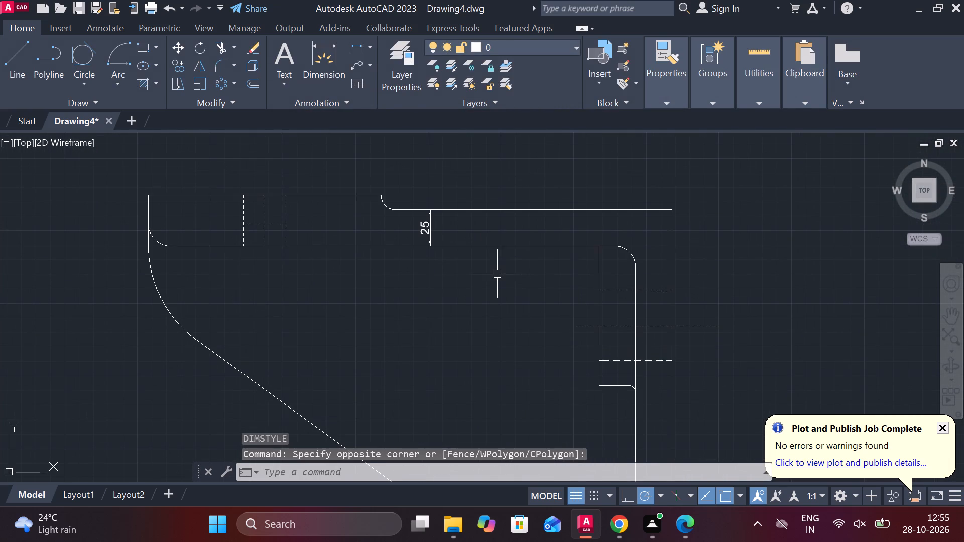
pyautogui.write('D')
pyautogui.press('space')
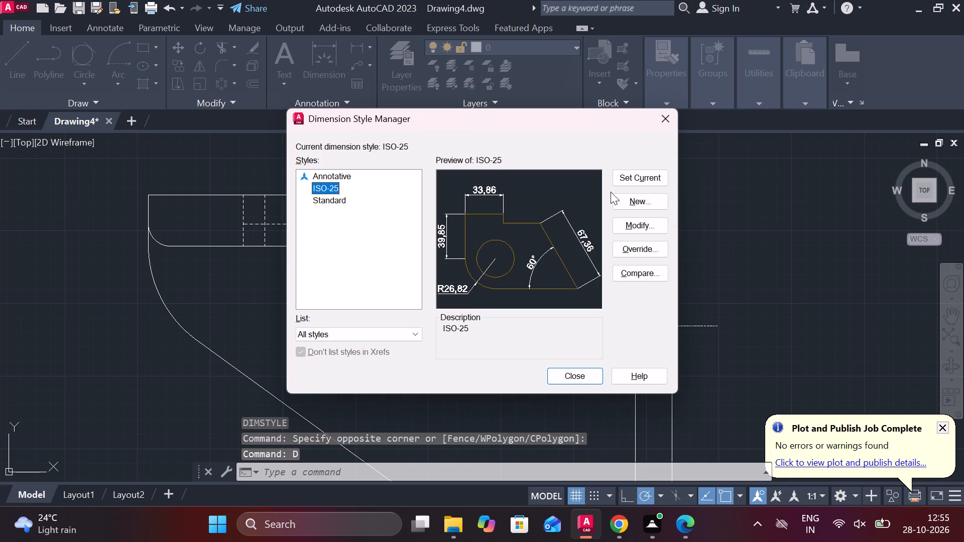
pyautogui.click(637, 219)
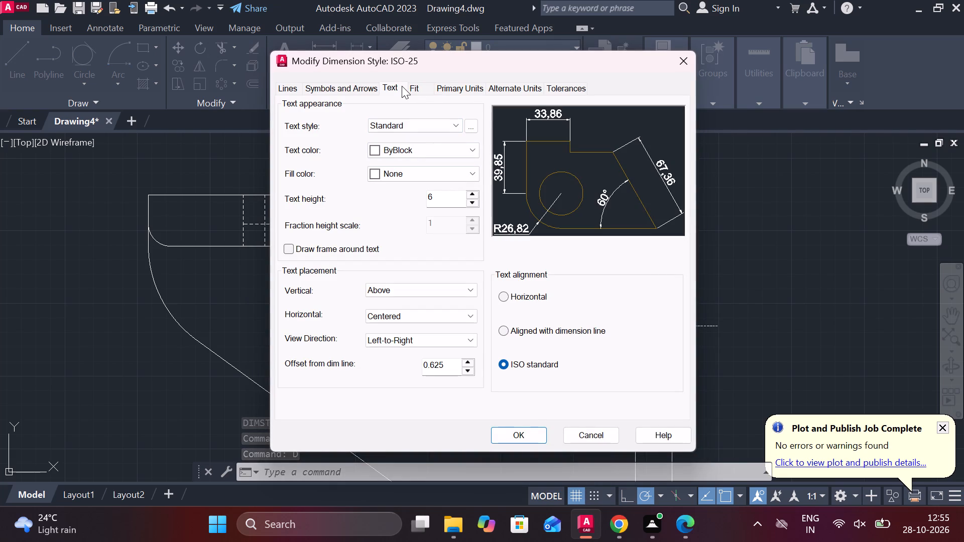
pyautogui.click(402, 86)
pyautogui.click(394, 84)
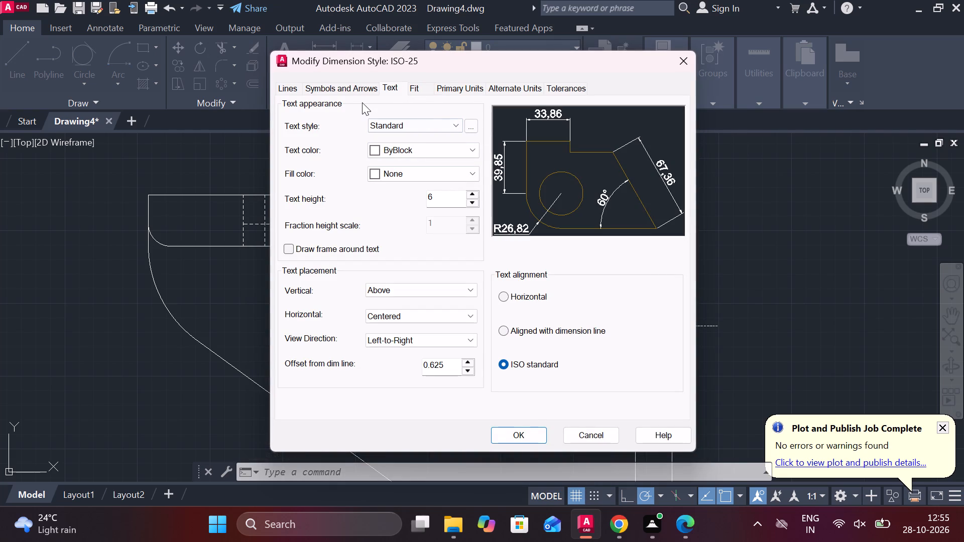
pyautogui.click(392, 89)
pyautogui.click(440, 204)
pyautogui.press('BackSpace')
pyautogui.press('8')
# Set the ISO-25 style's arrow size to 5, apply the changes and make the style current.
pyautogui.click(333, 91)
pyautogui.click(306, 242)
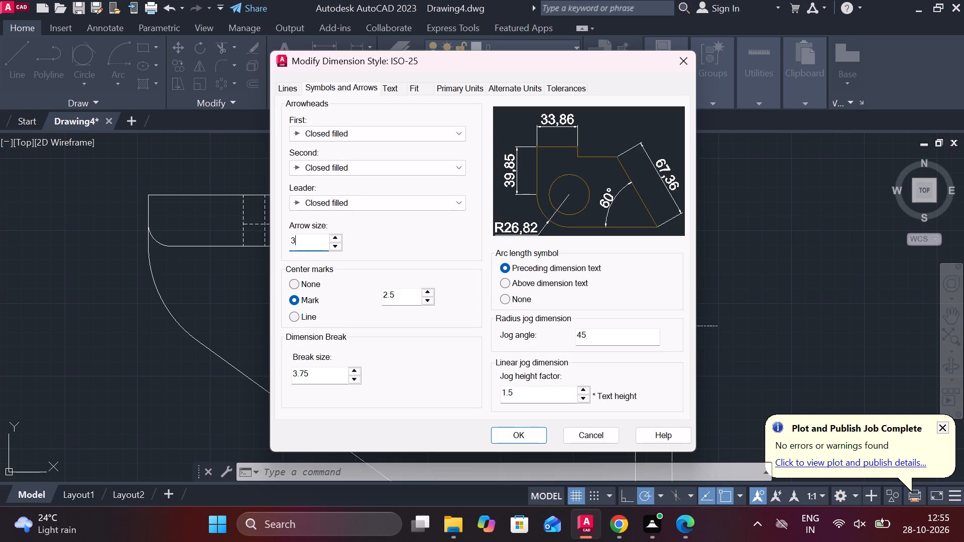
pyautogui.click(306, 242)
pyautogui.moveTo(306, 242); pyautogui.dragTo(295, 242)
pyautogui.moveTo(293, 241); pyautogui.dragTo(286, 240)
pyautogui.press('5')
pyautogui.click(528, 437)
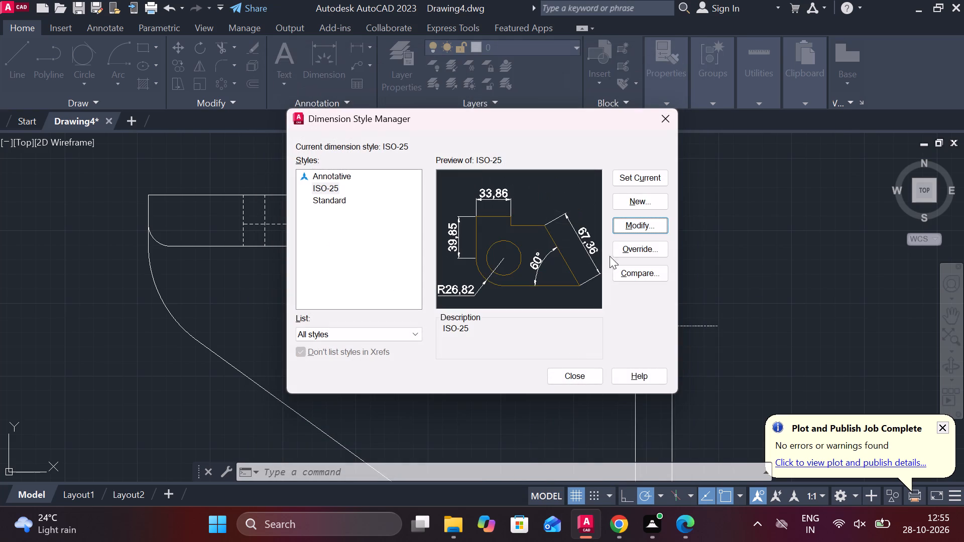
pyautogui.click(633, 173)
pyautogui.click(589, 379)
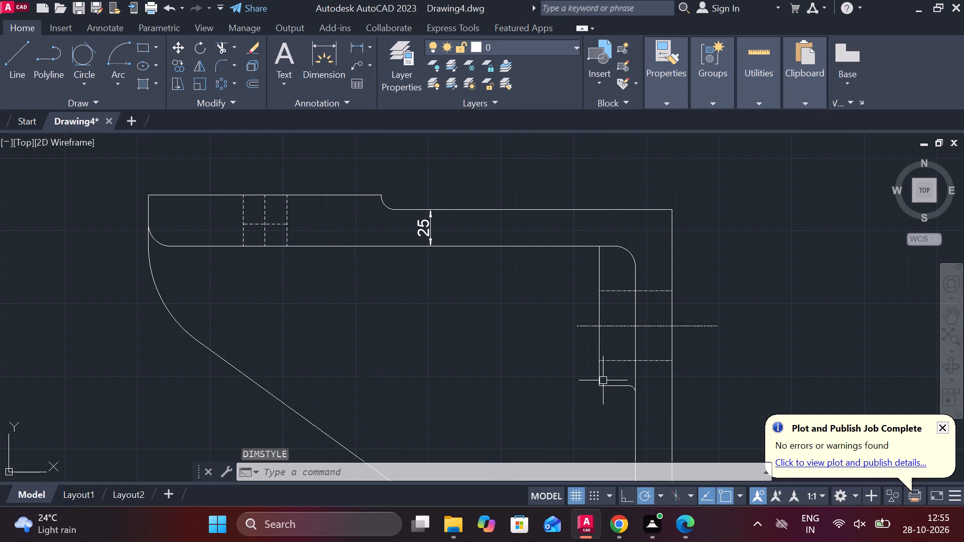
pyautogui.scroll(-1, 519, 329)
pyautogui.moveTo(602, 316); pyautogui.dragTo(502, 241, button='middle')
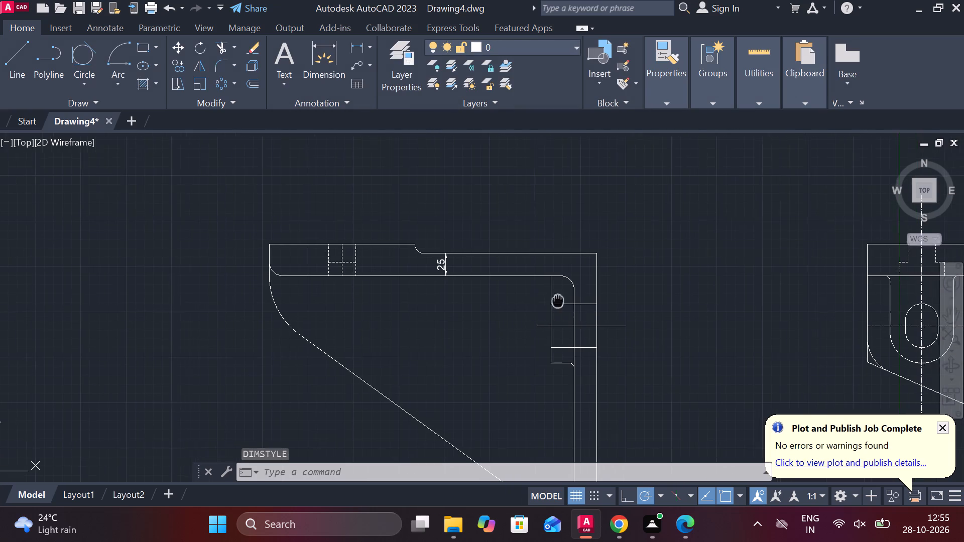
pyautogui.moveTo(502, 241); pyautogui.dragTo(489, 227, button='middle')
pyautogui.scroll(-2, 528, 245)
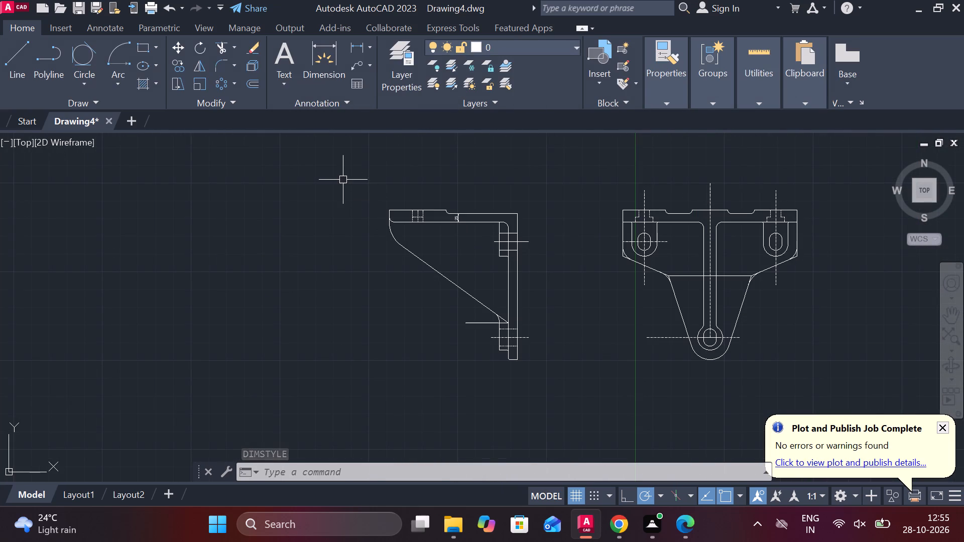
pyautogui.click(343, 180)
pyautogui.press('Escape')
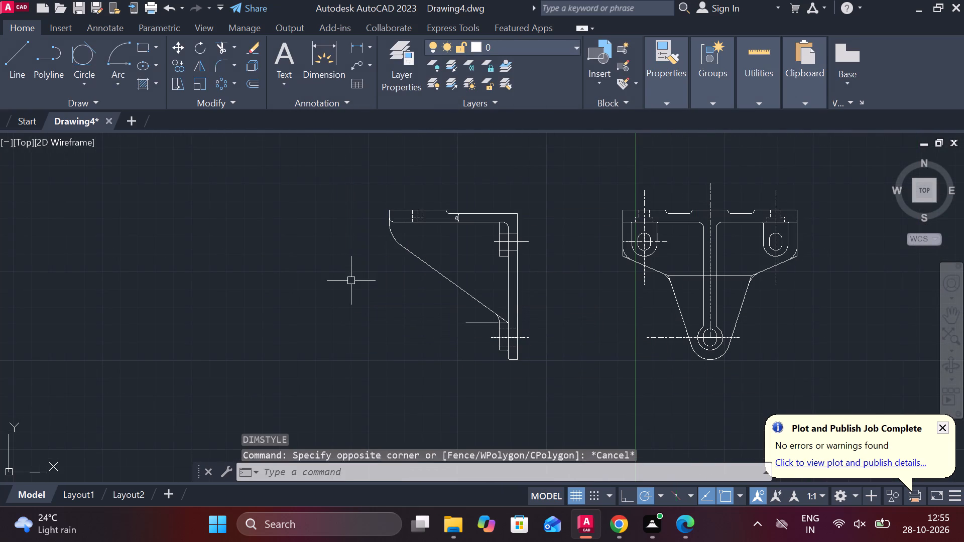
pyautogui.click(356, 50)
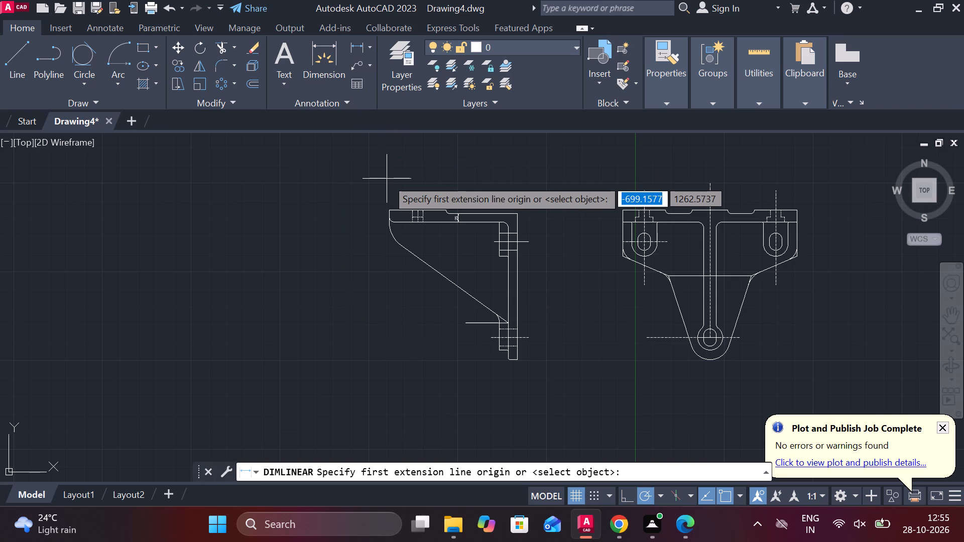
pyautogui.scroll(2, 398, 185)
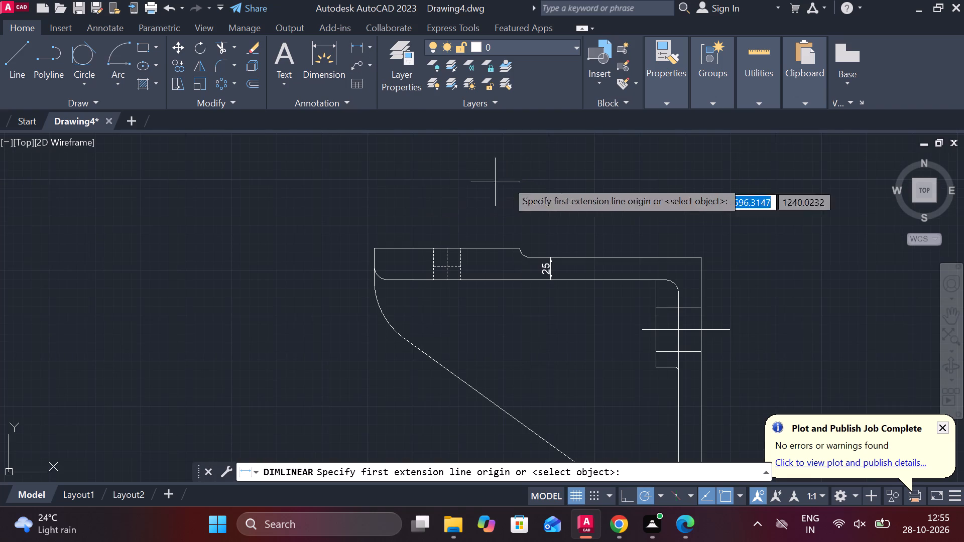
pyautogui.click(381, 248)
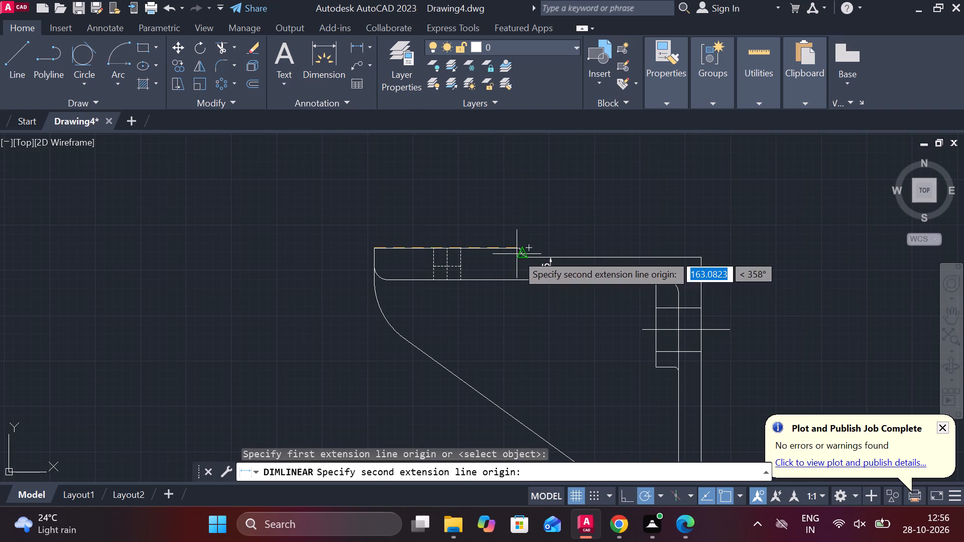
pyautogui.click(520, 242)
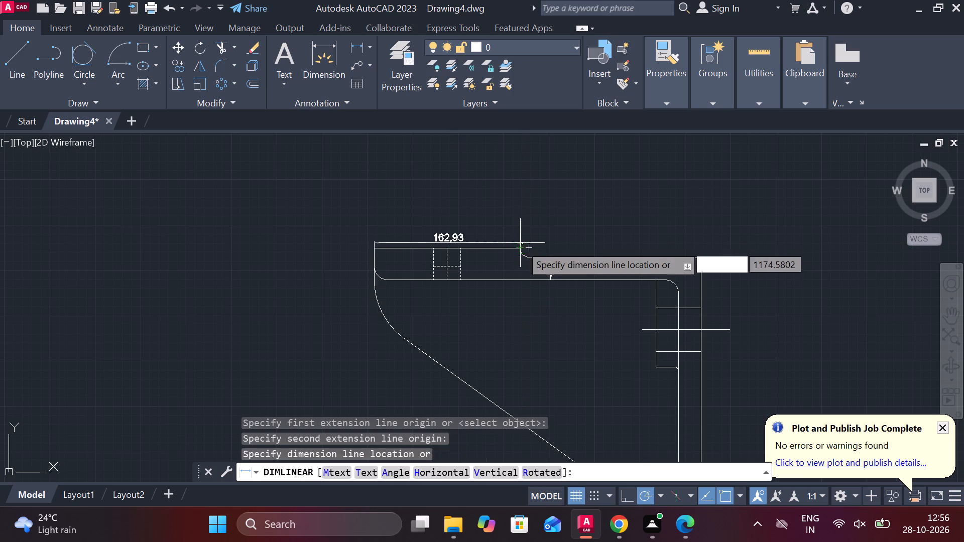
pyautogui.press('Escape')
# Add a horizontal linear dimension along the raised top edge of the side view's flange, placed just above it.
pyautogui.press('space')
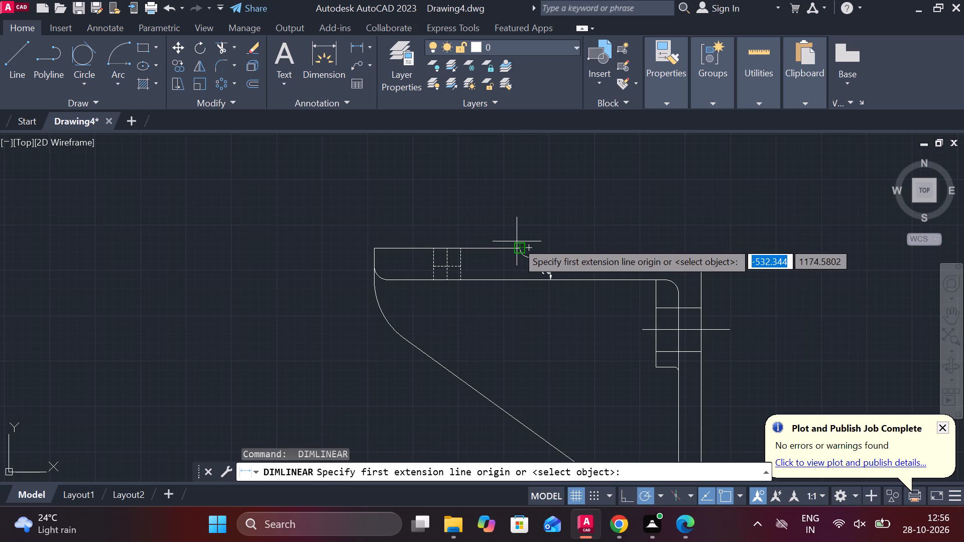
pyautogui.click(517, 243)
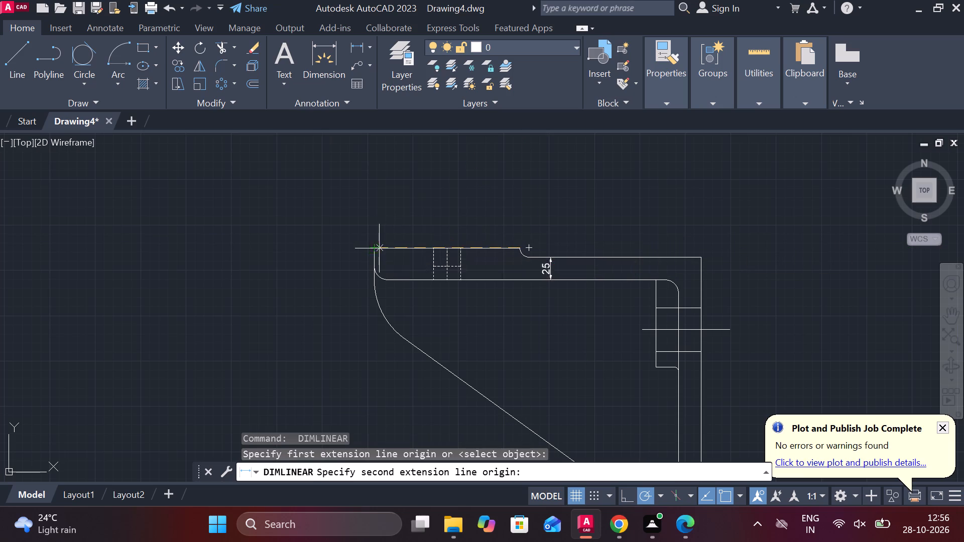
pyautogui.click(379, 248)
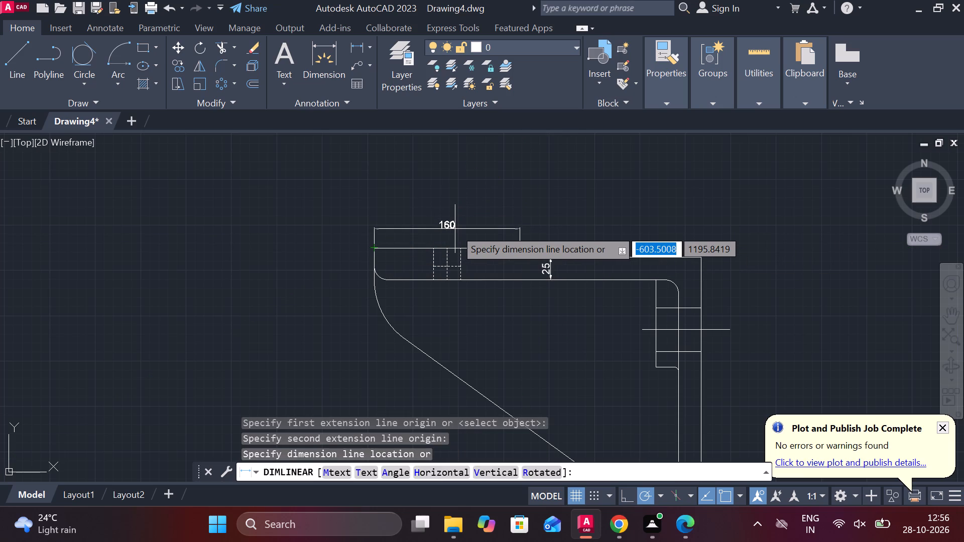
pyautogui.click(455, 229)
# Add a vertical linear dimension for the height of the step between the flange's raised top edge and its lower top edge, beside the fillet.
pyautogui.press('space')
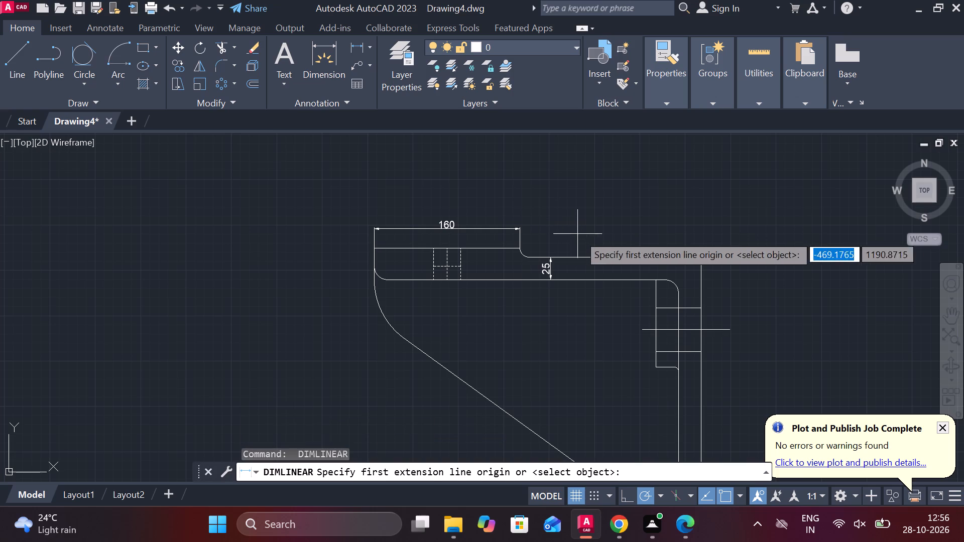
pyautogui.scroll(4, 519, 245)
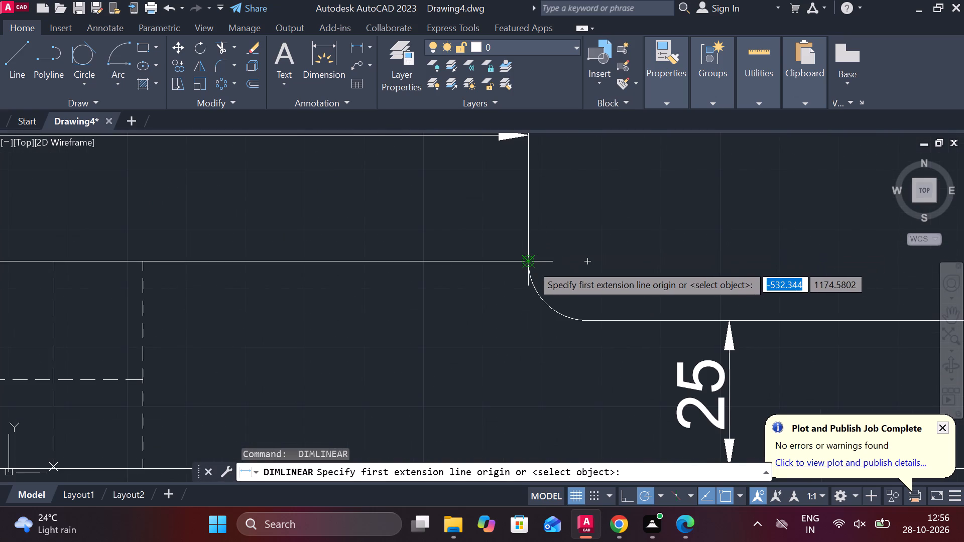
pyautogui.click(532, 264)
pyautogui.click(615, 324)
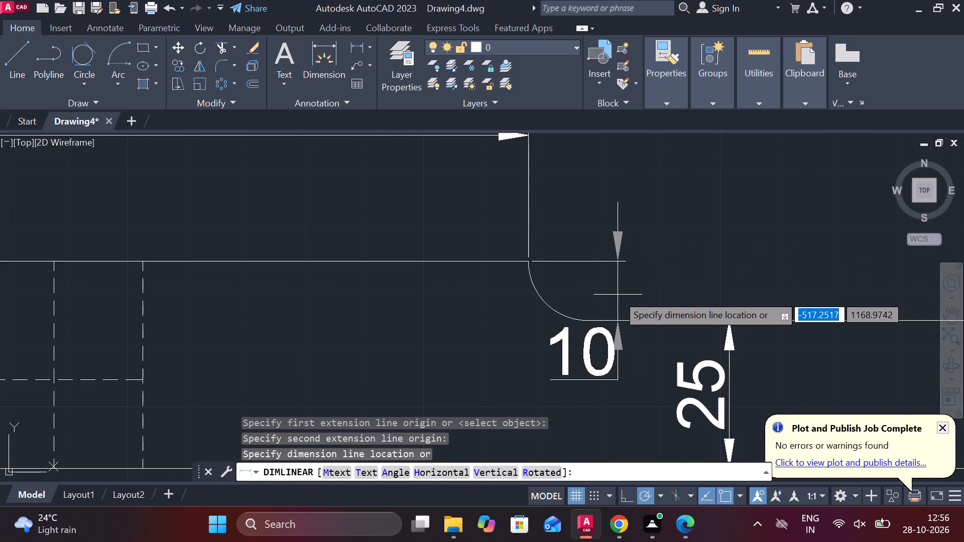
pyautogui.click(618, 295)
# Add a horizontal linear dimension from the side view's outer top corner to the end of the raised edge, placed level with the 160 dimension.
pyautogui.moveTo(666, 280); pyautogui.dragTo(579, 269, button='middle')
pyautogui.scroll(-1, 572, 268)
pyautogui.press('space')
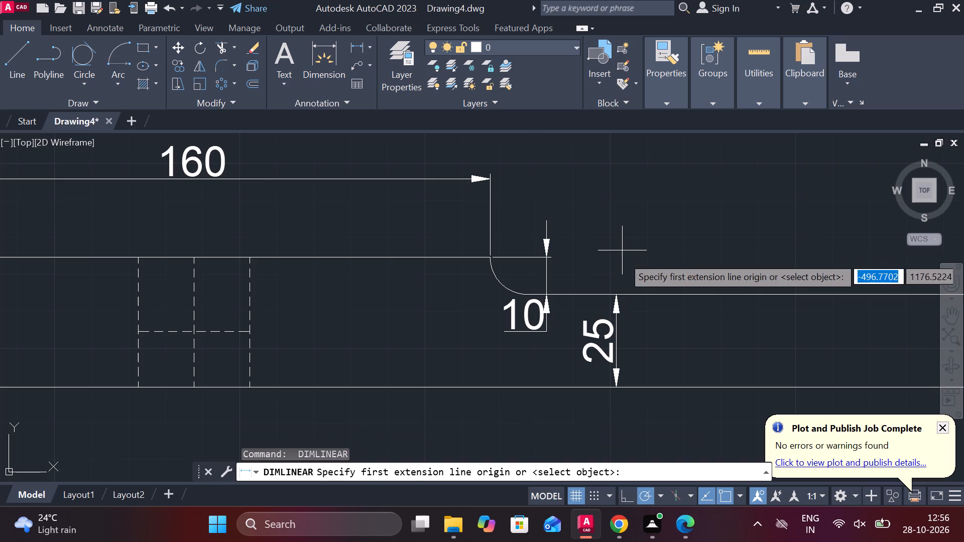
pyautogui.moveTo(624, 258); pyautogui.dragTo(518, 243, button='middle')
pyautogui.scroll(-2, 753, 269)
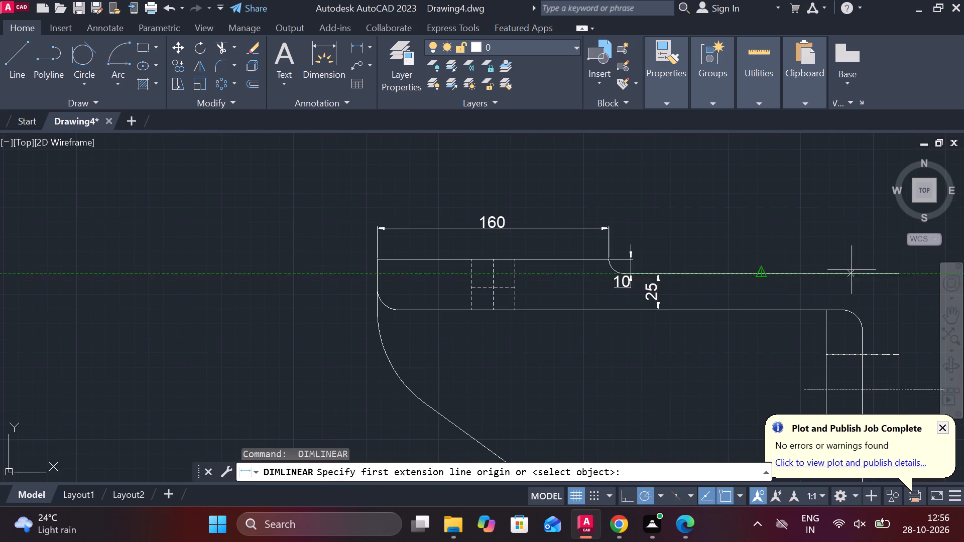
pyautogui.click(897, 273)
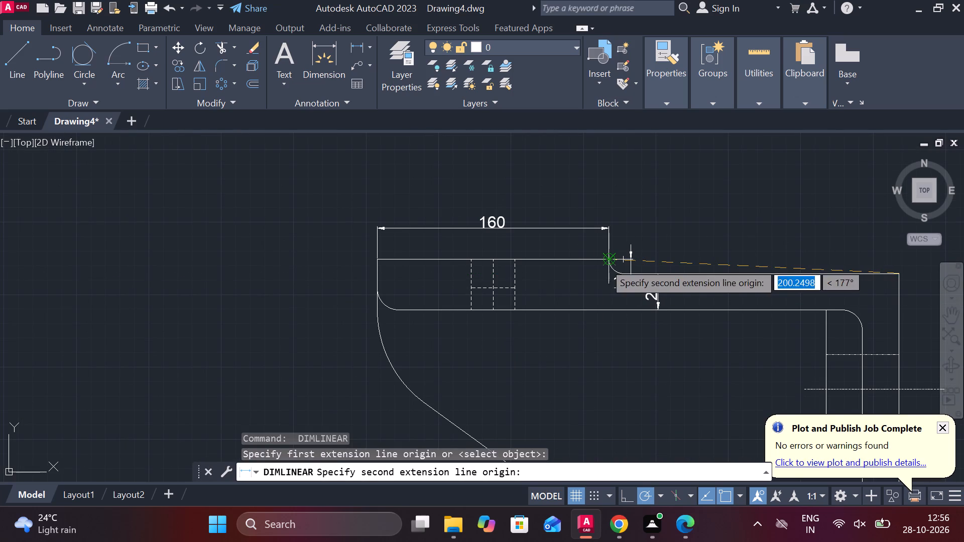
pyautogui.click(604, 262)
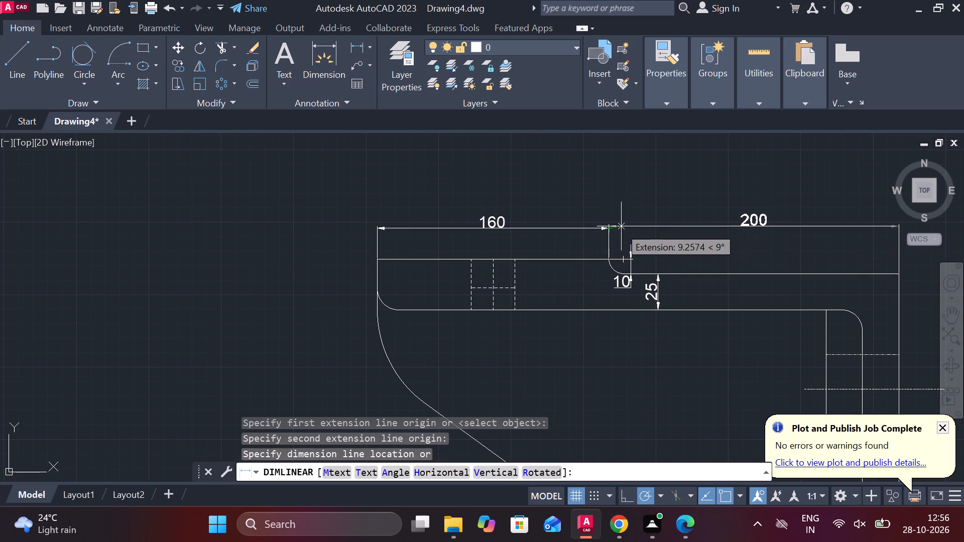
pyautogui.click(611, 231)
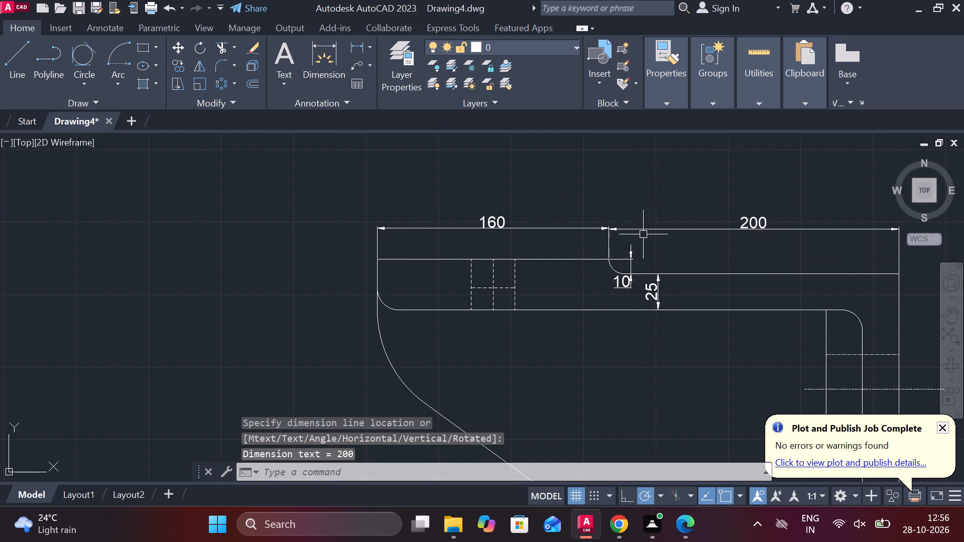
# Stretch the 200 dimension's line to meet the end of the 160 dimension line so the two are exactly in line.
pyautogui.scroll(2, 635, 229)
pyautogui.click(587, 228)
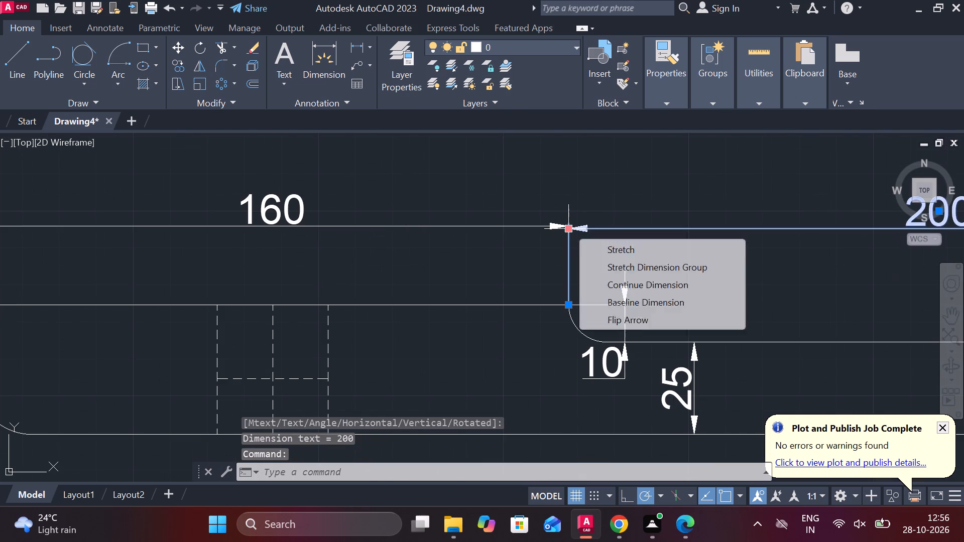
pyautogui.click(571, 228)
pyautogui.scroll(3, 569, 223)
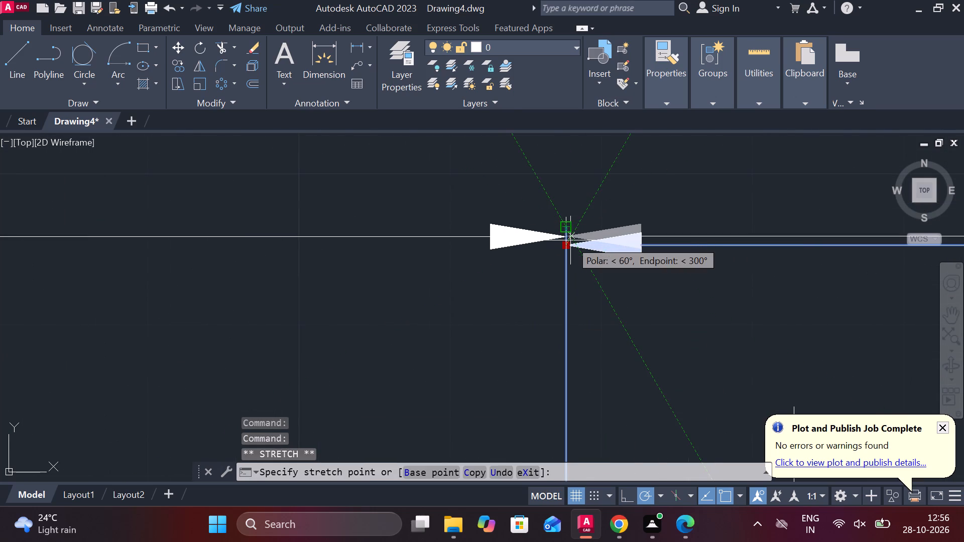
pyautogui.click(570, 240)
pyautogui.scroll(-3, 609, 242)
pyautogui.press('Escape')
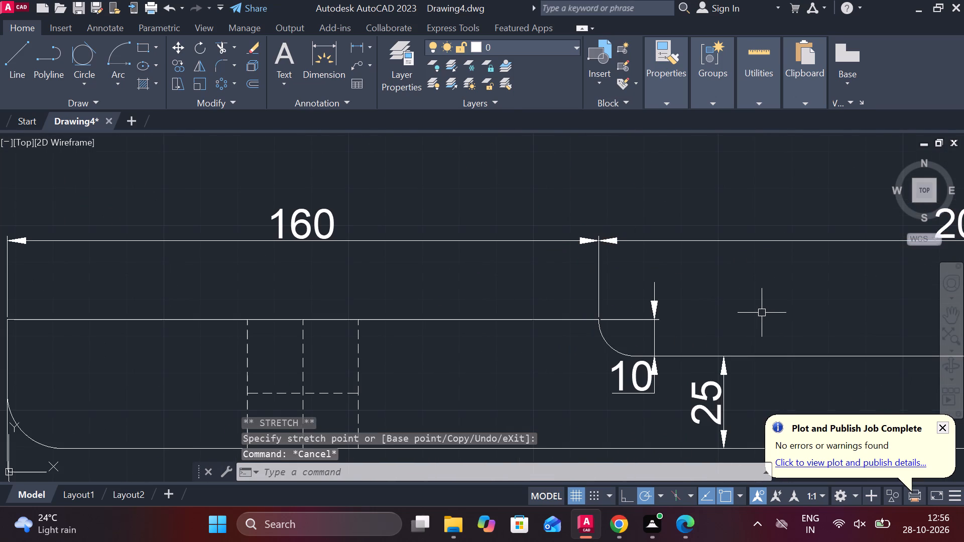
# Add a horizontal linear dimension across the flange hole's outer hidden lines, placed inside the flange in the hole's upper half.
pyautogui.scroll(-3, 762, 313)
pyautogui.moveTo(763, 310); pyautogui.dragTo(636, 275, button='middle')
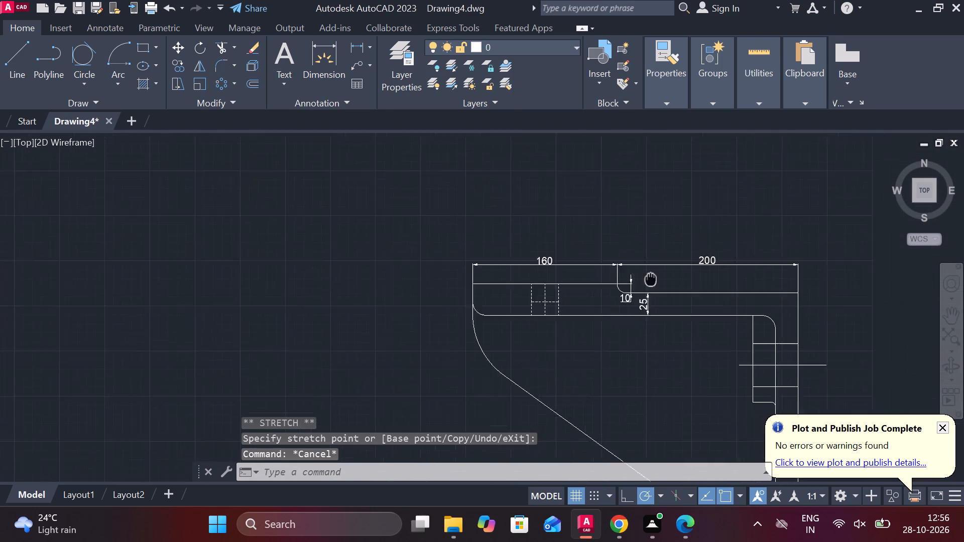
pyautogui.moveTo(636, 275); pyautogui.dragTo(537, 251, button='middle')
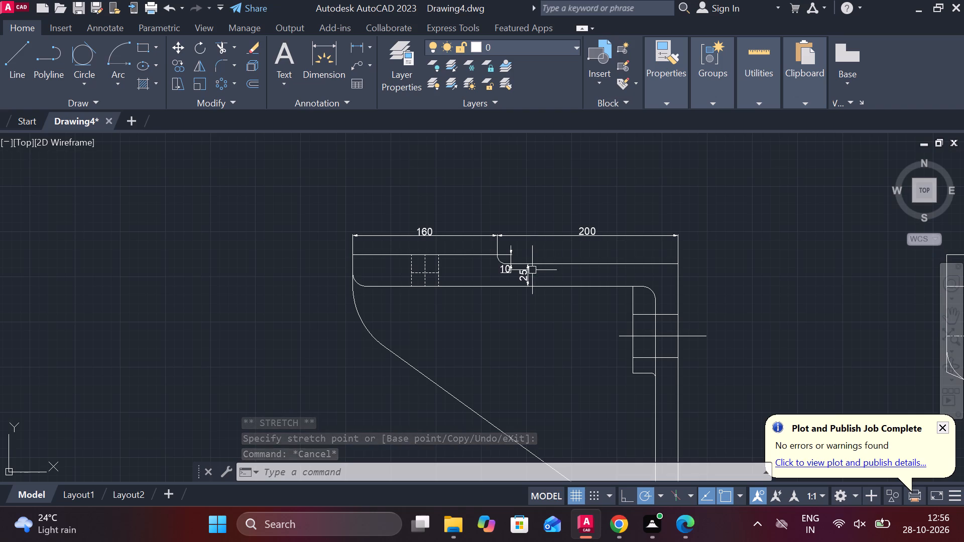
pyautogui.click(359, 52)
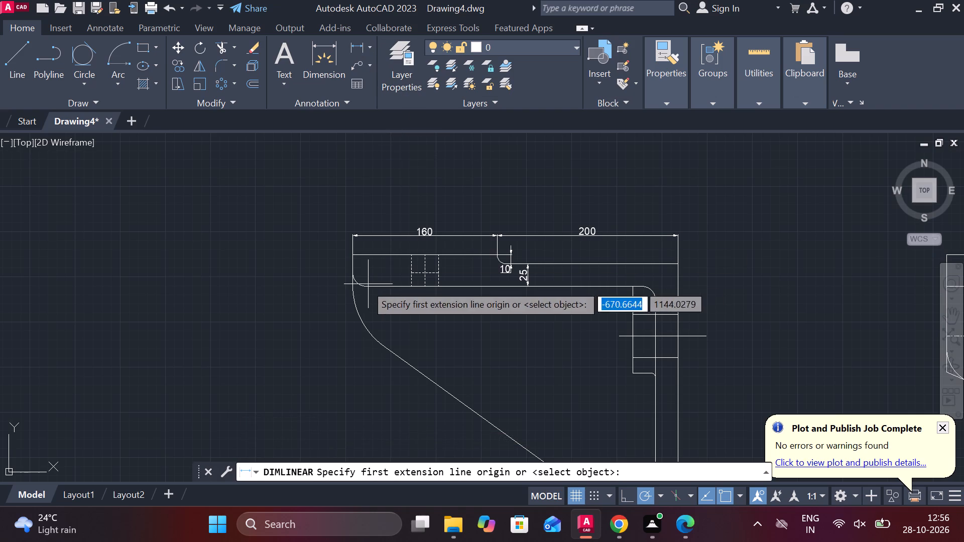
pyautogui.scroll(2, 349, 244)
pyautogui.moveTo(288, 312); pyautogui.dragTo(361, 272, button='middle')
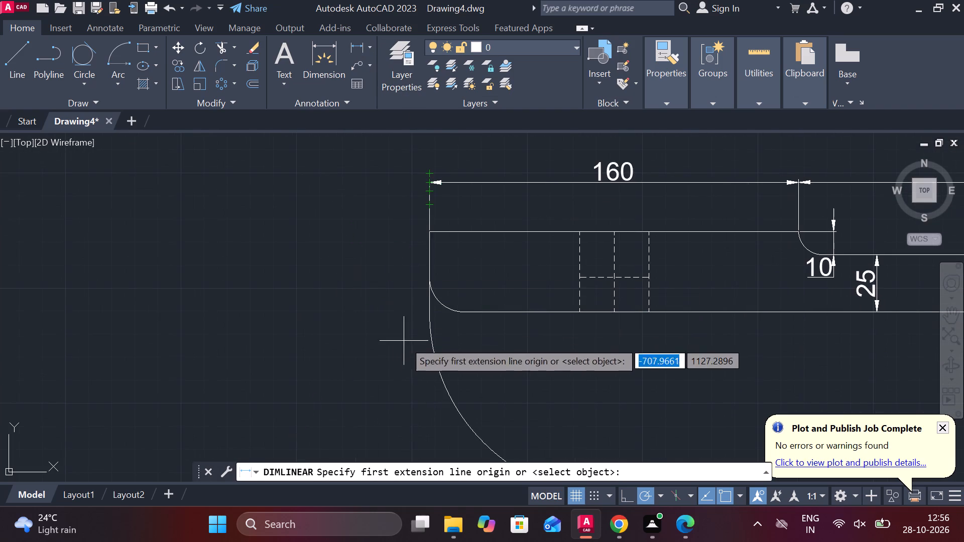
pyautogui.click(576, 279)
pyautogui.click(653, 279)
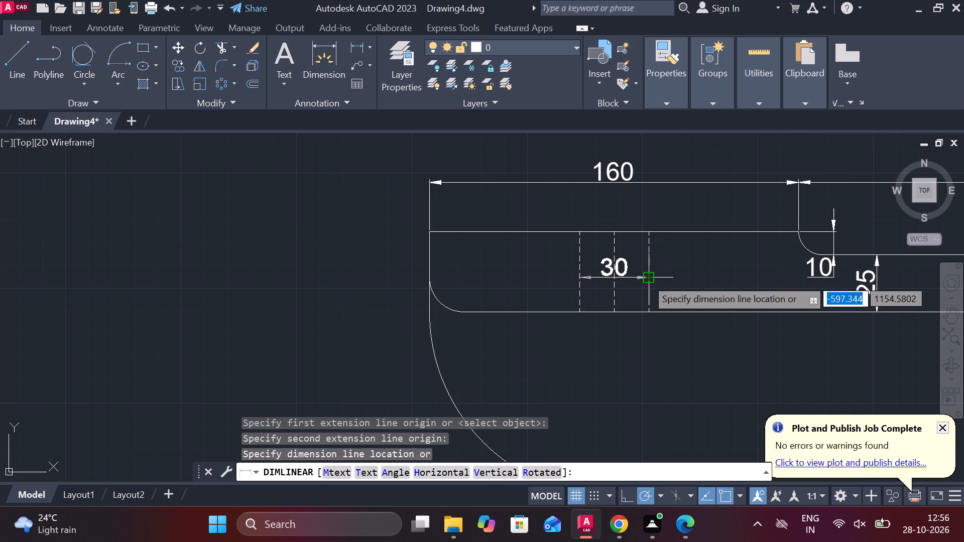
pyautogui.scroll(3, 645, 267)
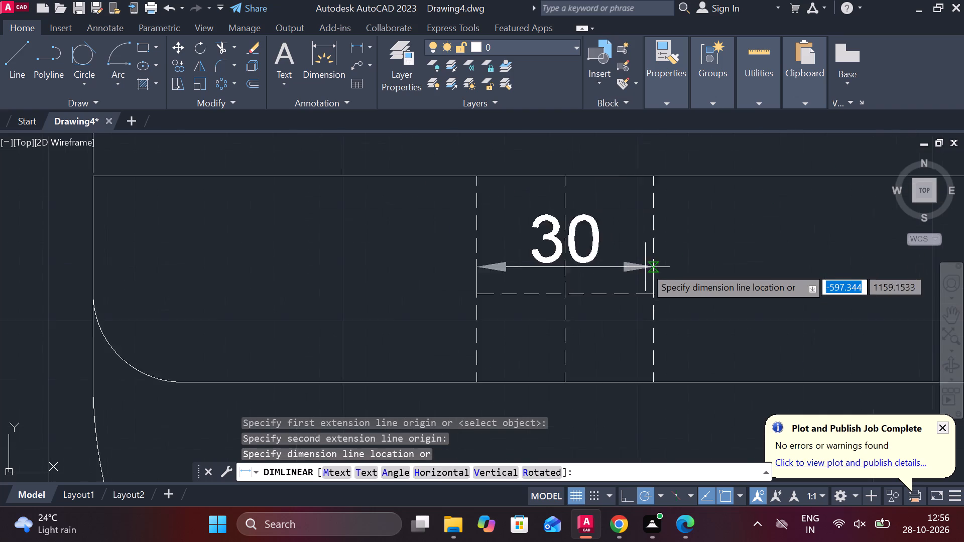
pyautogui.click(632, 232)
# Add a vertical linear dimension for the flange's full thickness at the raised section, between the hole and the step.
pyautogui.scroll(-2, 655, 246)
pyautogui.moveTo(709, 273); pyautogui.dragTo(645, 264, button='middle')
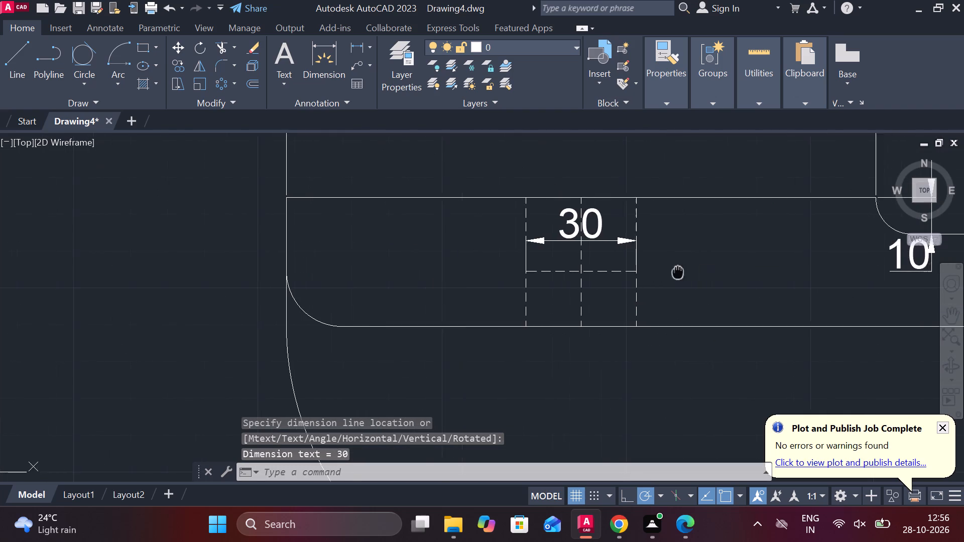
pyautogui.moveTo(645, 264); pyautogui.dragTo(512, 224, button='middle')
pyautogui.press('space')
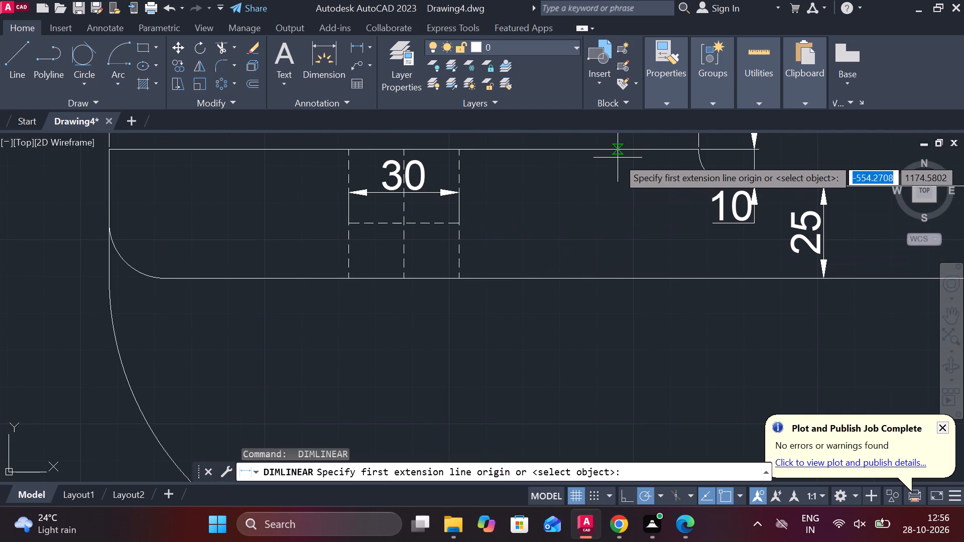
pyautogui.click(618, 158)
pyautogui.click(617, 271)
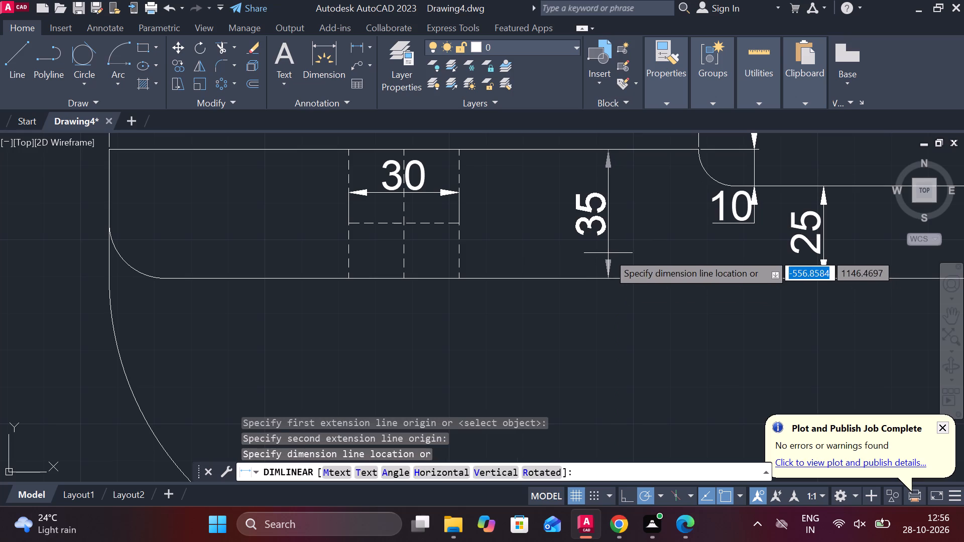
pyautogui.click(608, 253)
# Add a horizontal linear dimension from the flange hole's centreline to the side view's outer vertical edge, placed above the 160 and 200 dimensions.
pyautogui.scroll(-1, 665, 268)
pyautogui.moveTo(704, 291); pyautogui.dragTo(527, 299, button='middle')
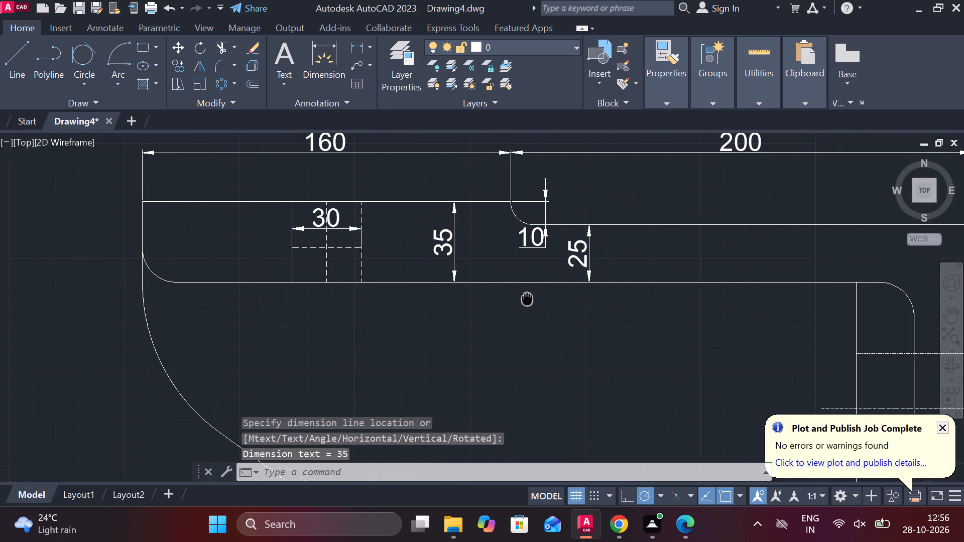
pyautogui.moveTo(450, 336); pyautogui.dragTo(528, 410, button='middle')
pyautogui.moveTo(597, 390); pyautogui.dragTo(493, 419, button='middle')
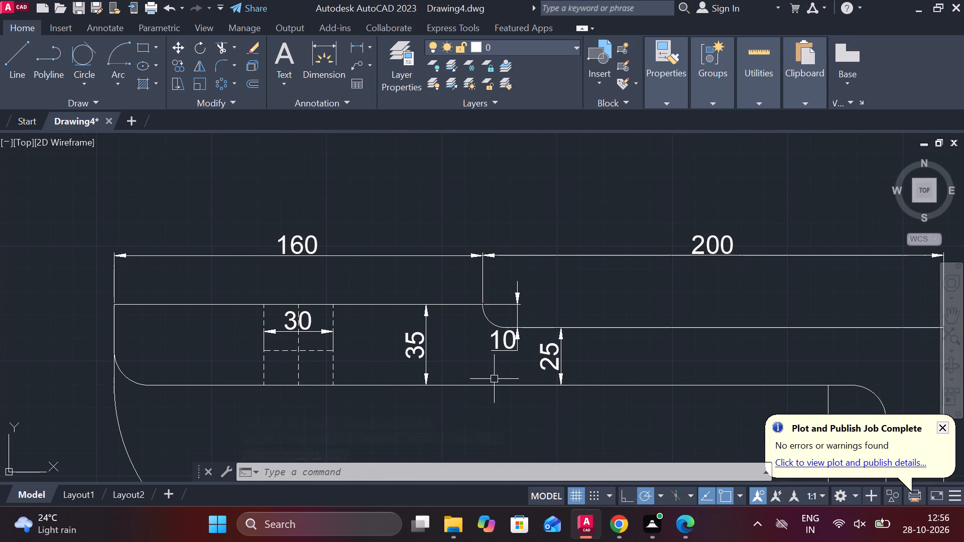
pyautogui.press('space')
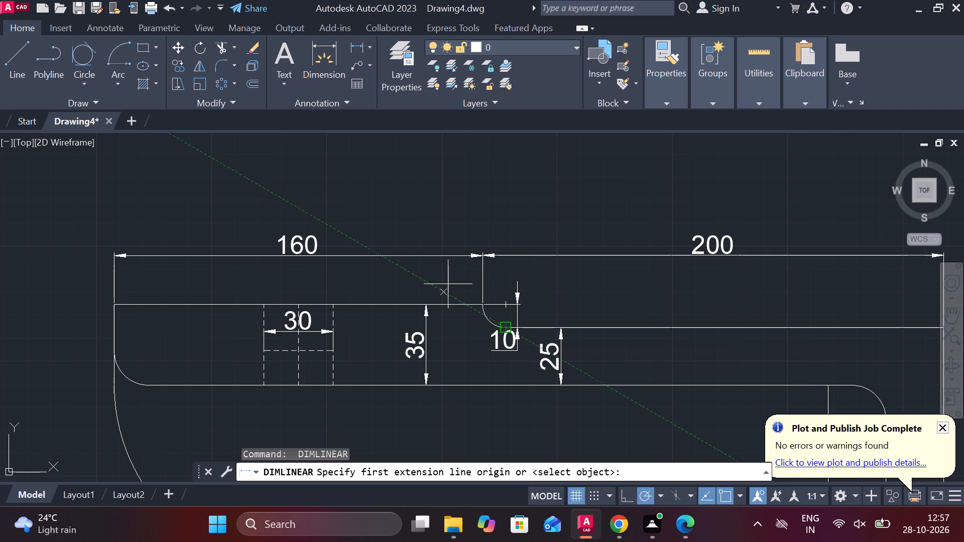
pyautogui.click(298, 299)
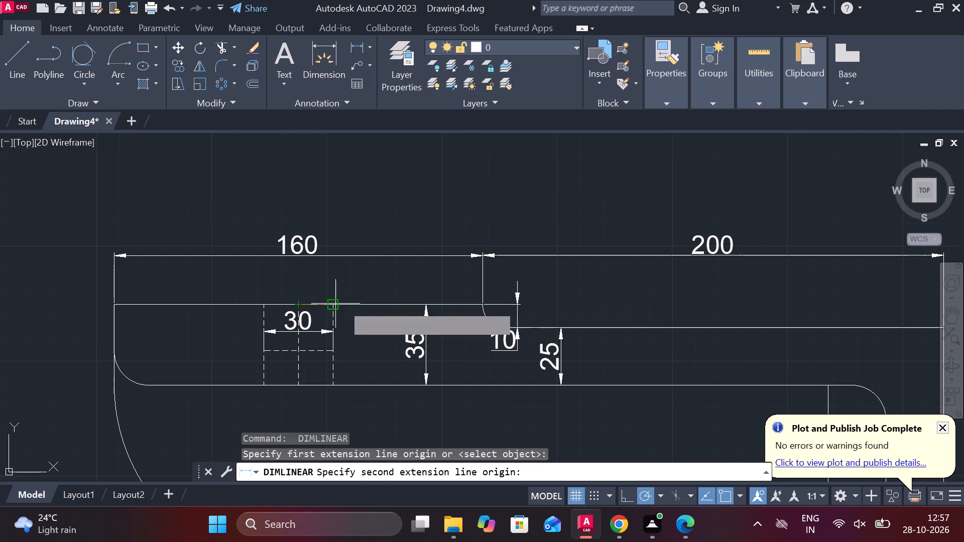
pyautogui.scroll(-2, 388, 308)
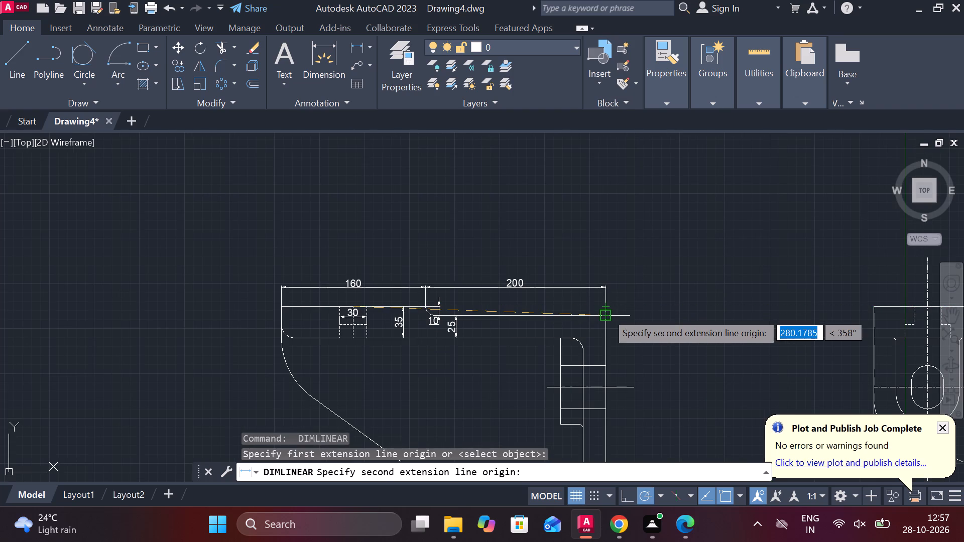
pyautogui.click(607, 313)
pyautogui.scroll(2, 488, 267)
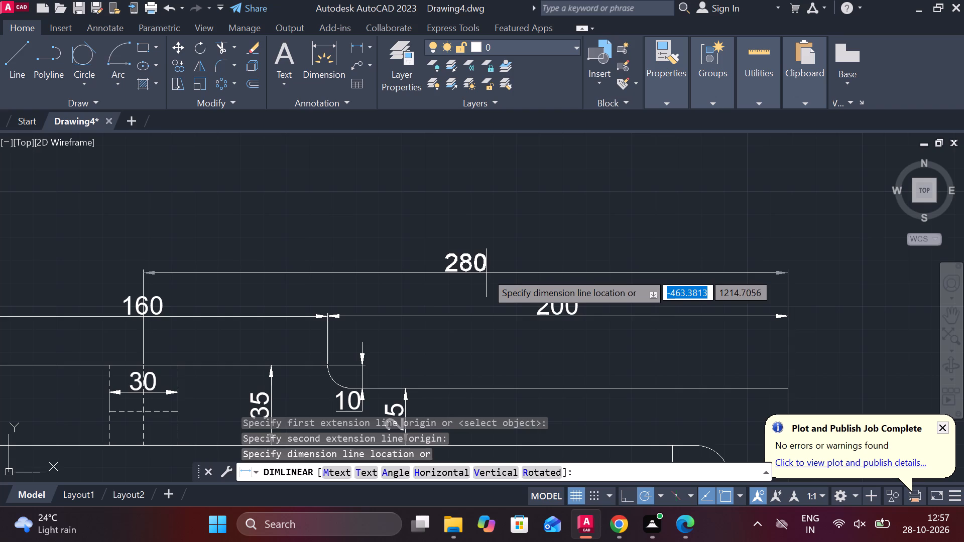
pyautogui.click(486, 272)
# Move only the 160 dimension's text sideways along its line, clear of the extension line from the hole's centreline.
pyautogui.scroll(-1, 623, 298)
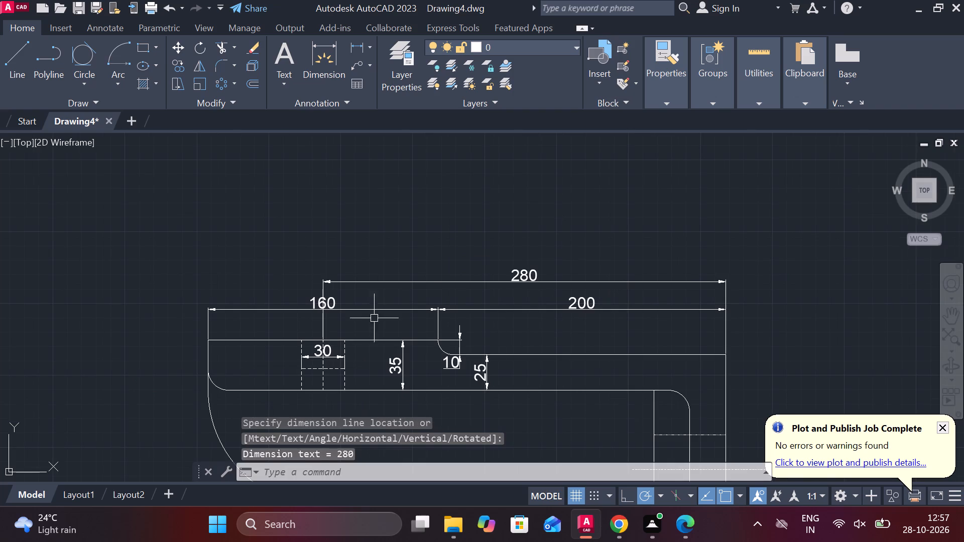
pyautogui.scroll(1, 305, 278)
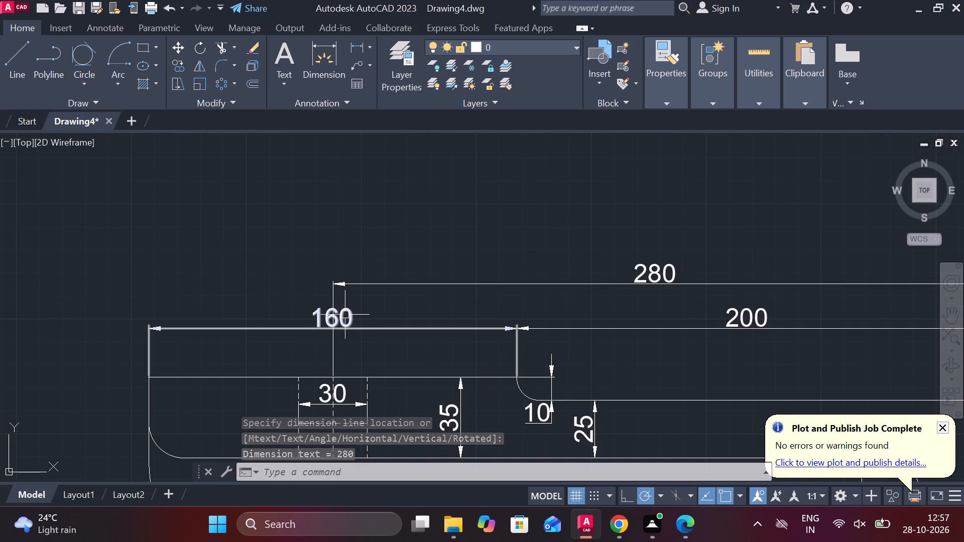
pyautogui.click(345, 315)
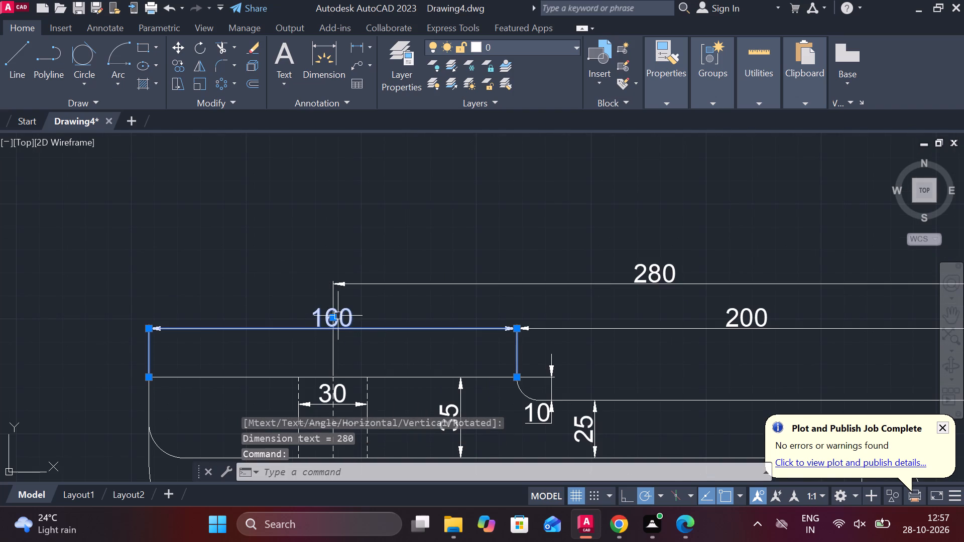
pyautogui.click(406, 368)
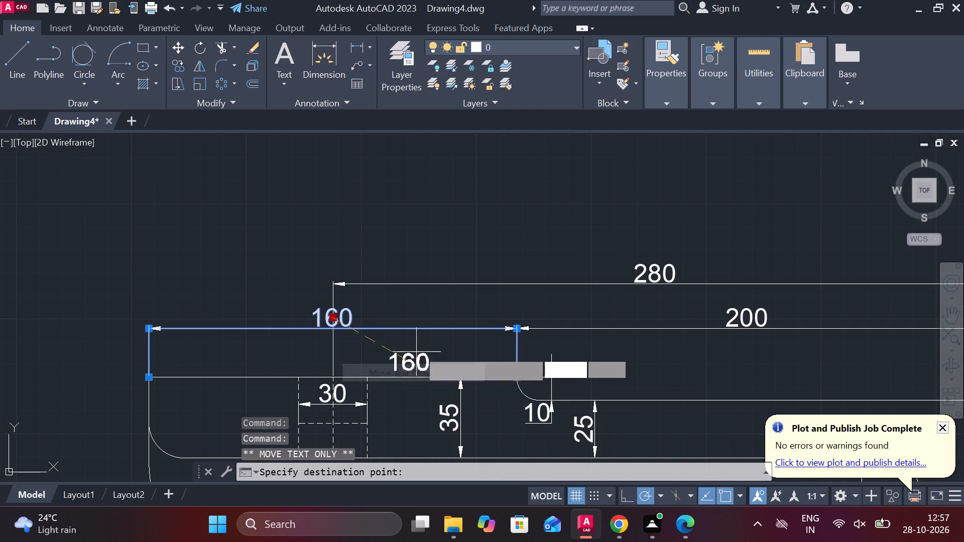
pyautogui.click(294, 313)
pyautogui.press('Escape')
# Add a radius dimension to the fillet at the flange's lower outer corner, with its text inside the flange beside the hole.
pyautogui.scroll(-1, 540, 338)
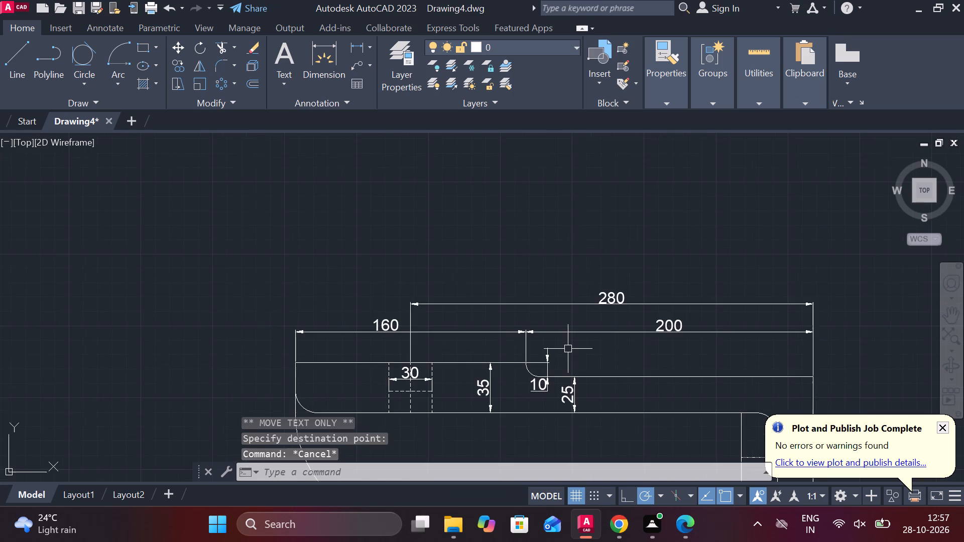
pyautogui.moveTo(565, 349); pyautogui.dragTo(504, 274, button='middle')
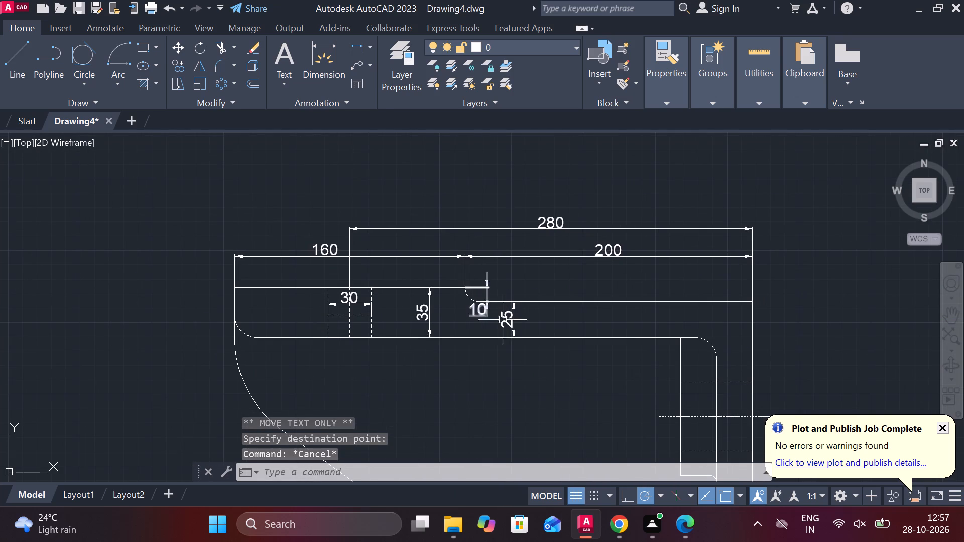
pyautogui.moveTo(542, 362); pyautogui.dragTo(509, 341, button='middle')
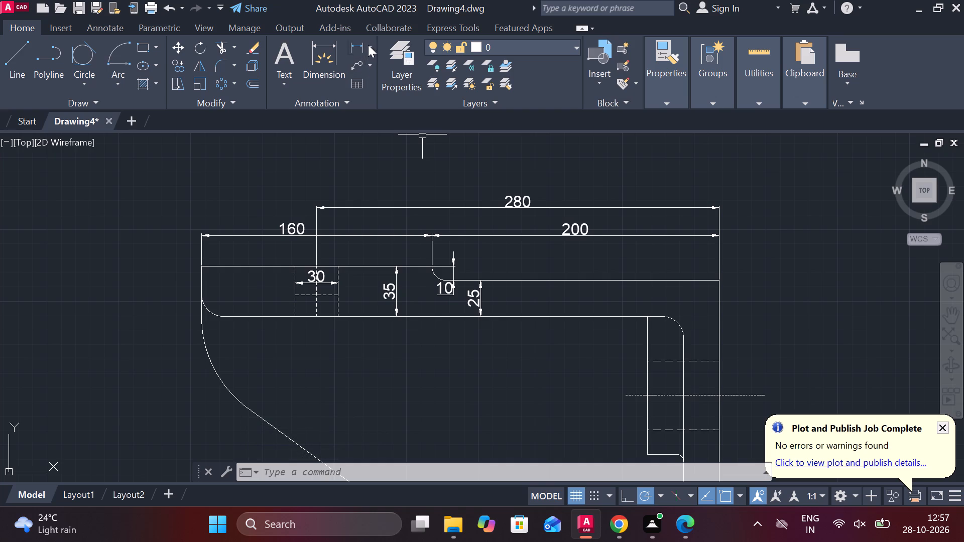
pyautogui.click(368, 45)
pyautogui.click(375, 196)
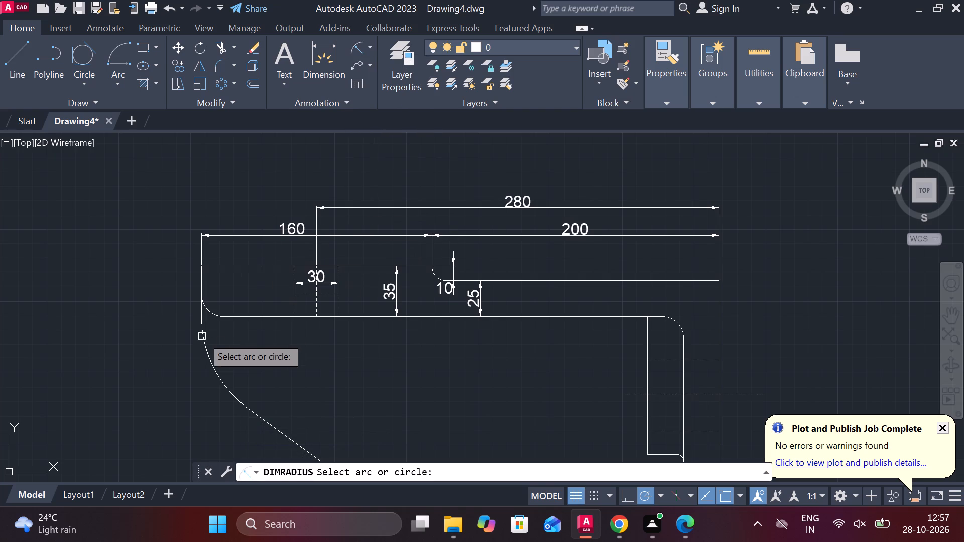
pyautogui.click(210, 309)
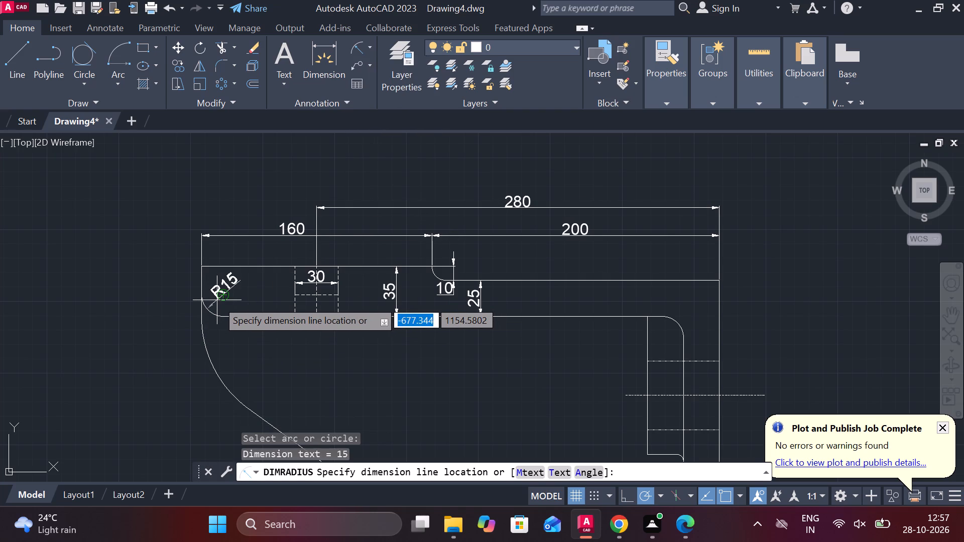
pyautogui.scroll(2, 217, 300)
pyautogui.doubleClick(192, 305)
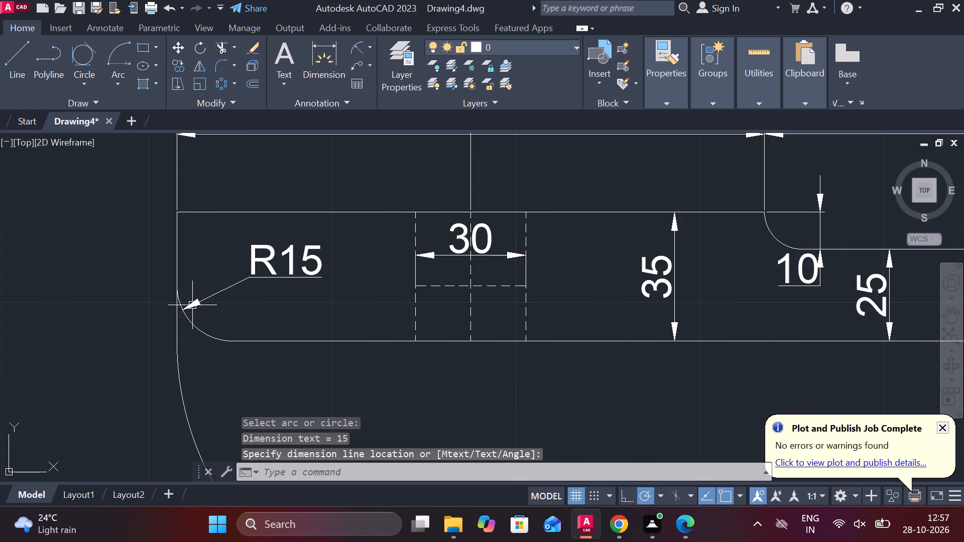
# Add a radius dimension to the large arc joining the flange to the sloping rib edge, with its text outside the profile.
pyautogui.scroll(-1, 277, 312)
pyautogui.moveTo(283, 328); pyautogui.dragTo(323, 253, button='middle')
pyautogui.press('space')
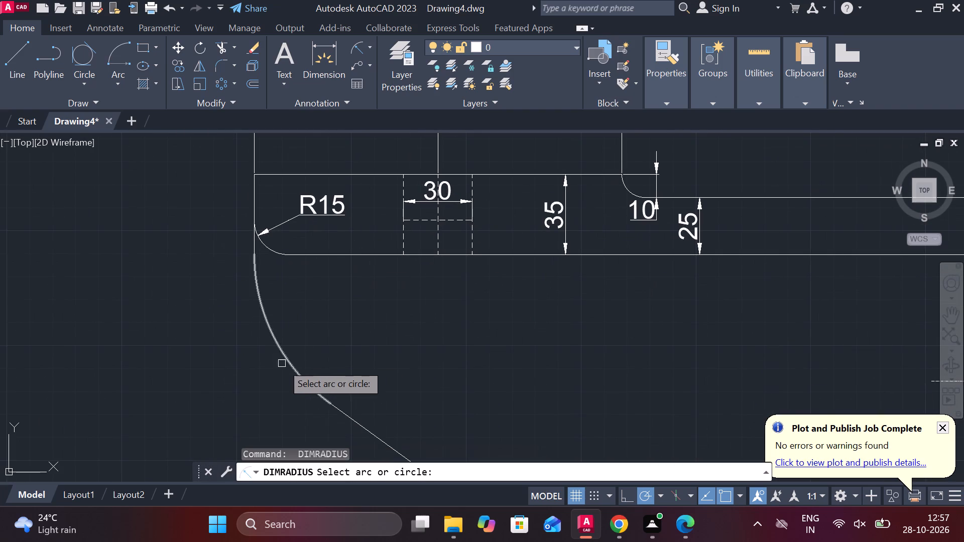
pyautogui.click(278, 357)
pyautogui.click(282, 353)
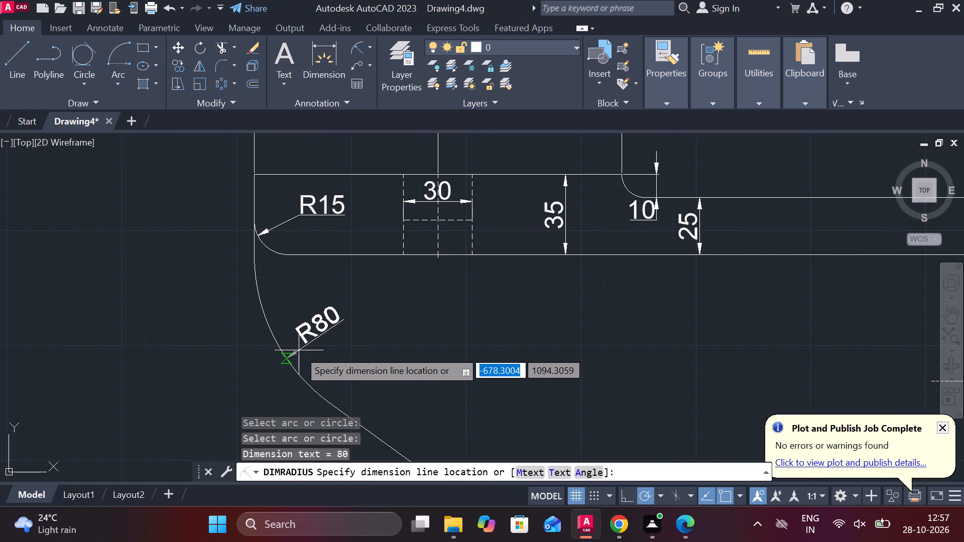
pyautogui.click(284, 353)
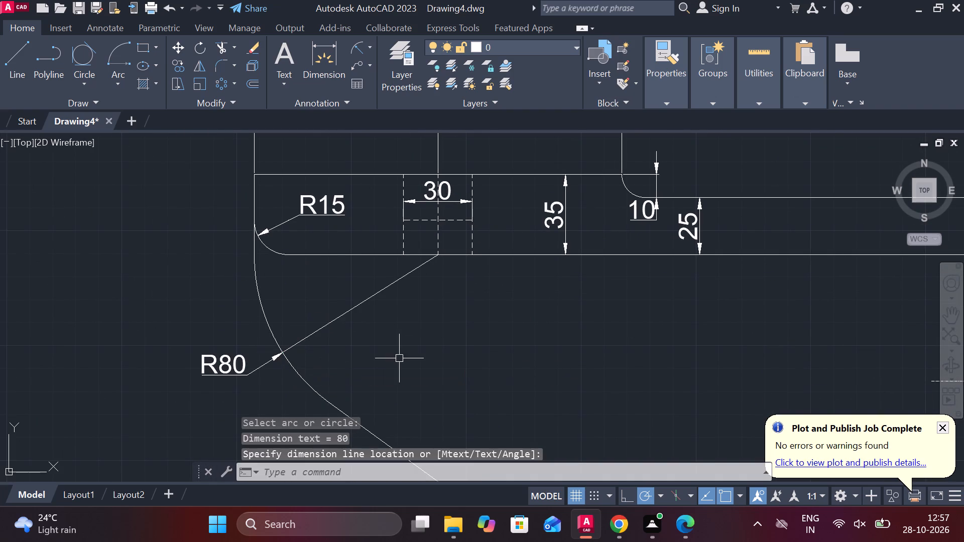
# Add a vertical linear dimension from the horizontal line at the rib's lower end to the top edge of the flange's thinner section.
pyautogui.scroll(-1, 403, 358)
pyautogui.moveTo(415, 359); pyautogui.dragTo(389, 249, button='middle')
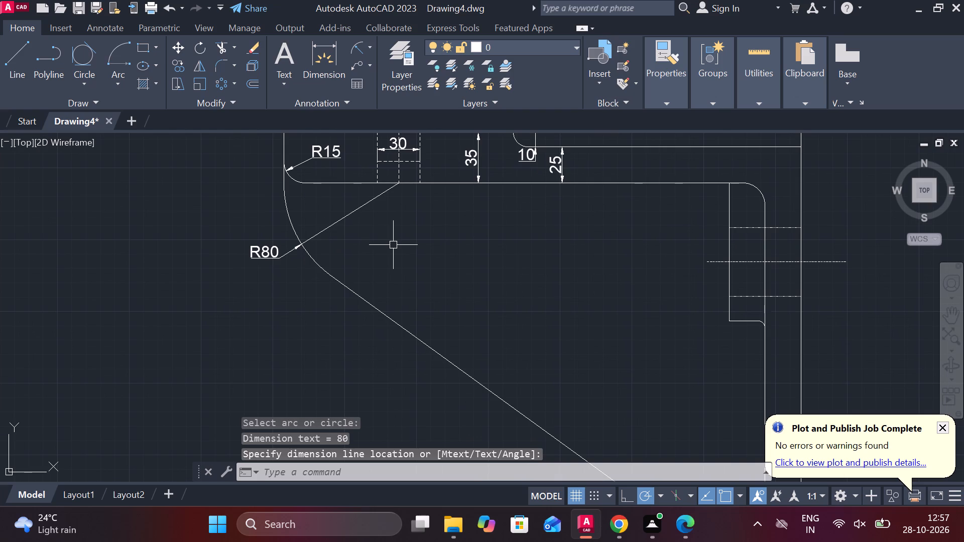
pyautogui.moveTo(565, 269); pyautogui.dragTo(555, 269, button='middle')
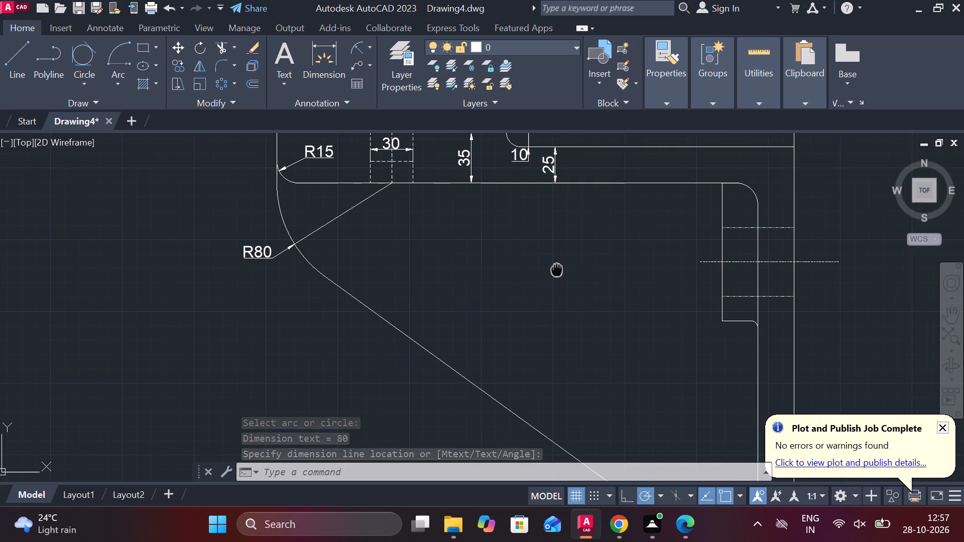
pyautogui.moveTo(555, 269); pyautogui.dragTo(495, 231, button='middle')
pyautogui.click(372, 43)
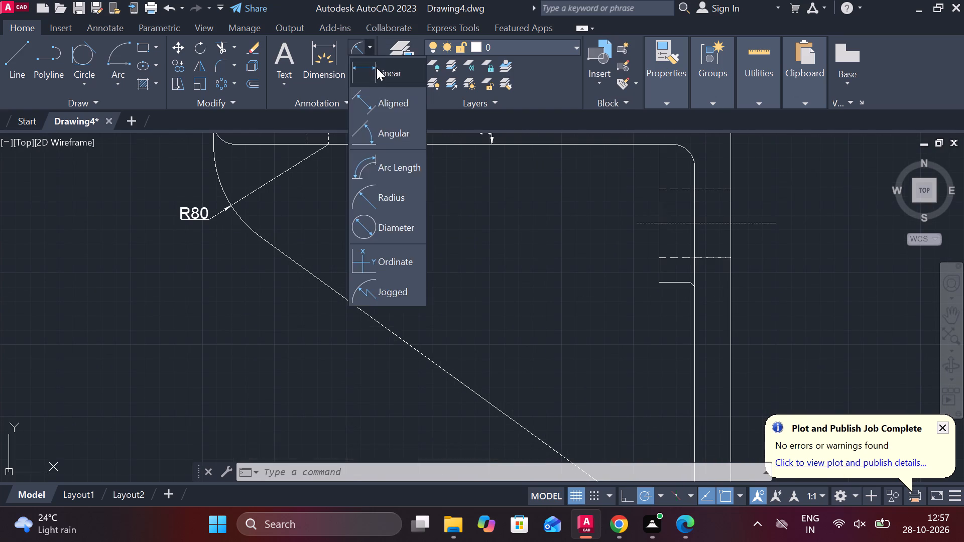
pyautogui.click(377, 68)
pyautogui.scroll(-1, 567, 261)
pyautogui.moveTo(569, 282); pyautogui.dragTo(521, 239, button='middle')
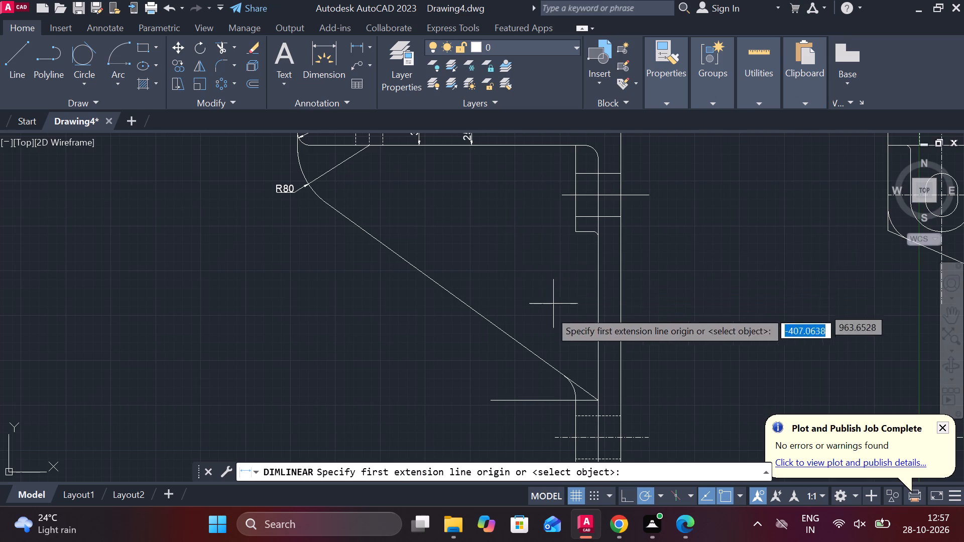
pyautogui.click(515, 403)
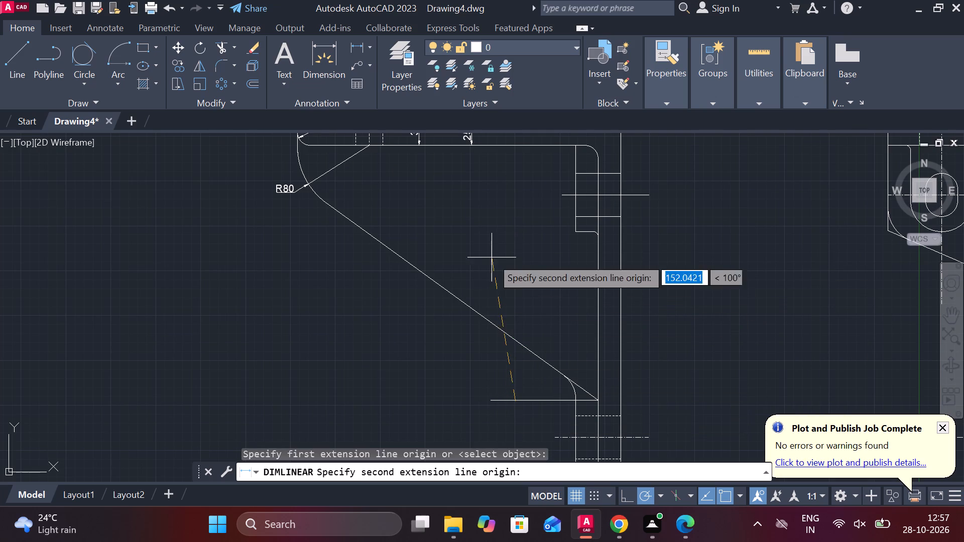
pyautogui.moveTo(493, 242); pyautogui.dragTo(510, 275, button='middle')
pyautogui.moveTo(531, 171); pyautogui.dragTo(536, 224, button='middle')
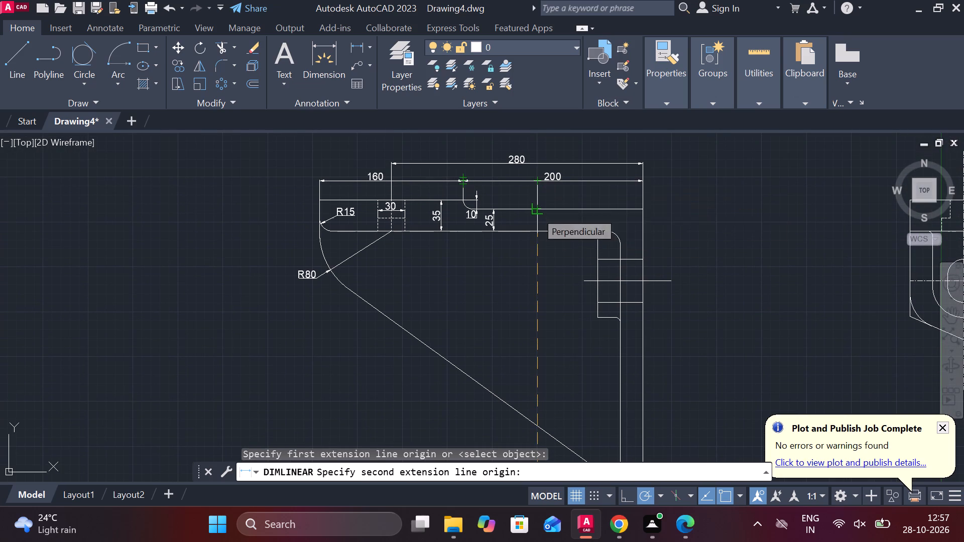
pyautogui.click(536, 211)
pyautogui.click(519, 317)
# Add a vertical linear dimension from the rib's lower-end line to the lower hole's centreline, aligned beneath the 309 dimension.
pyautogui.moveTo(529, 321); pyautogui.dragTo(476, 230, button='middle')
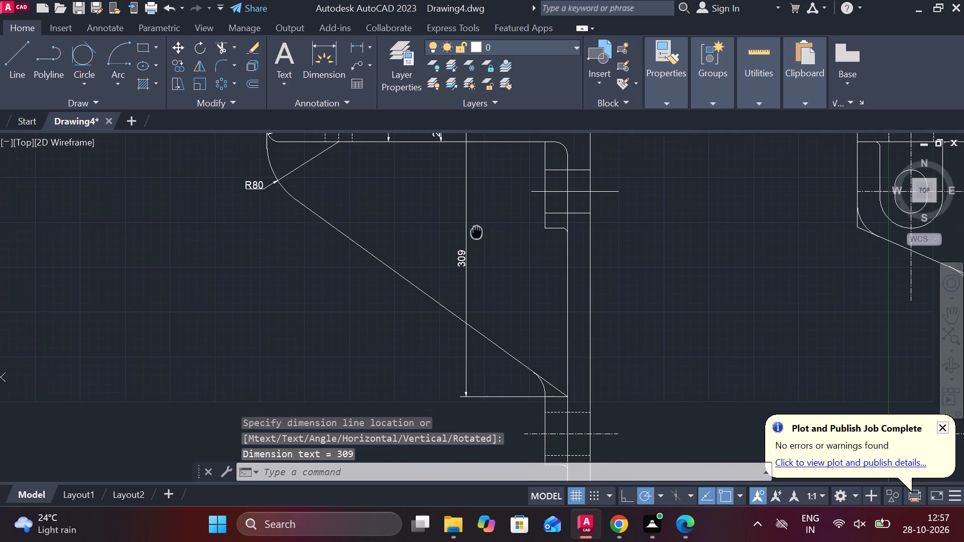
pyautogui.moveTo(507, 339); pyautogui.dragTo(469, 293, button='middle')
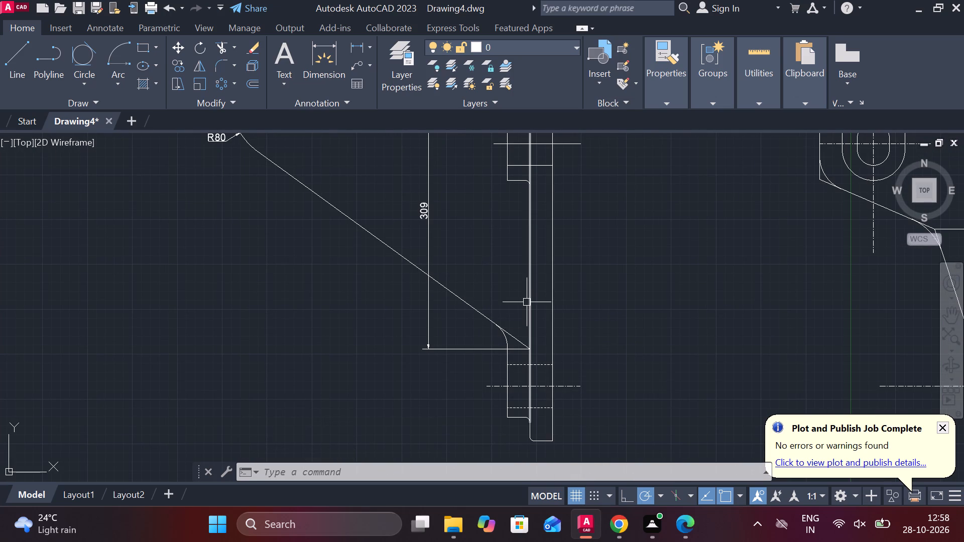
pyautogui.press('space')
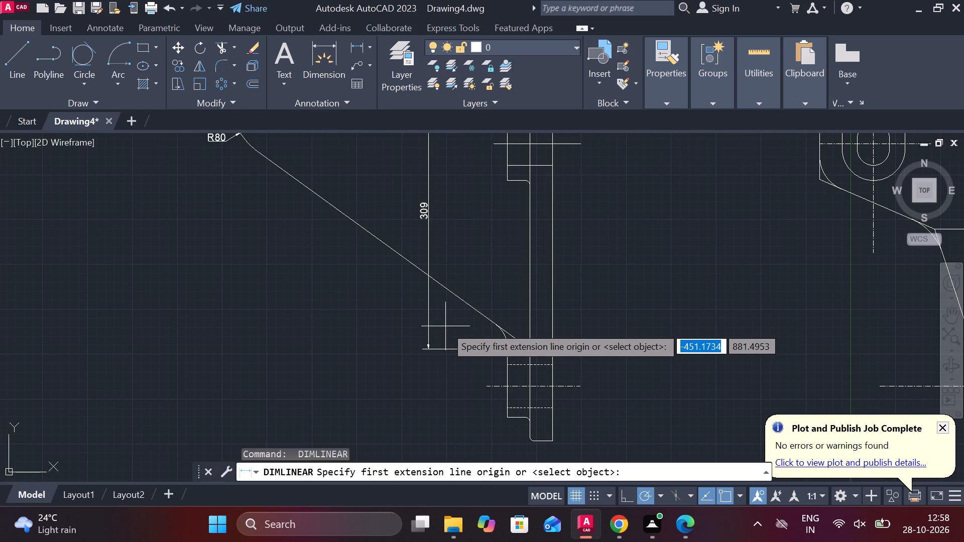
pyautogui.moveTo(445, 326); pyautogui.dragTo(434, 291, button='middle')
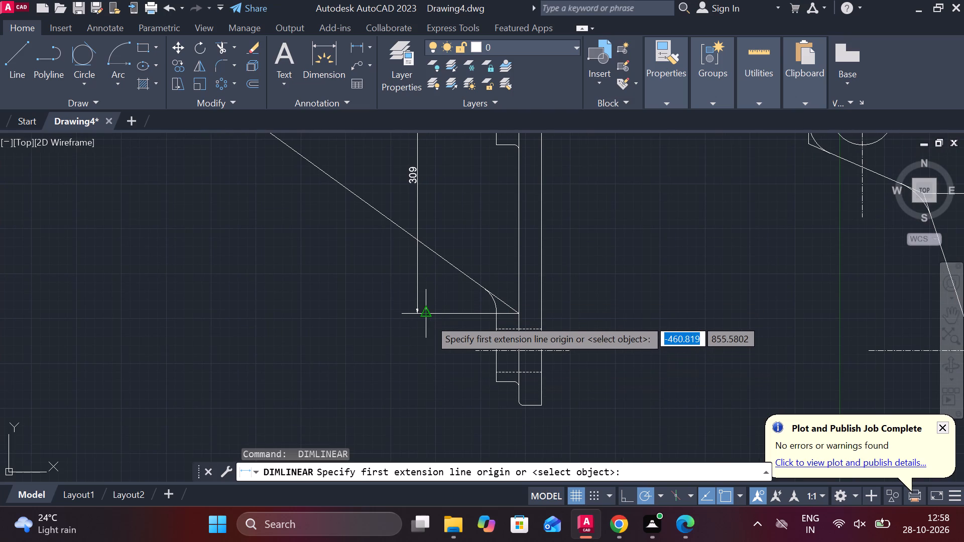
pyautogui.click(429, 319)
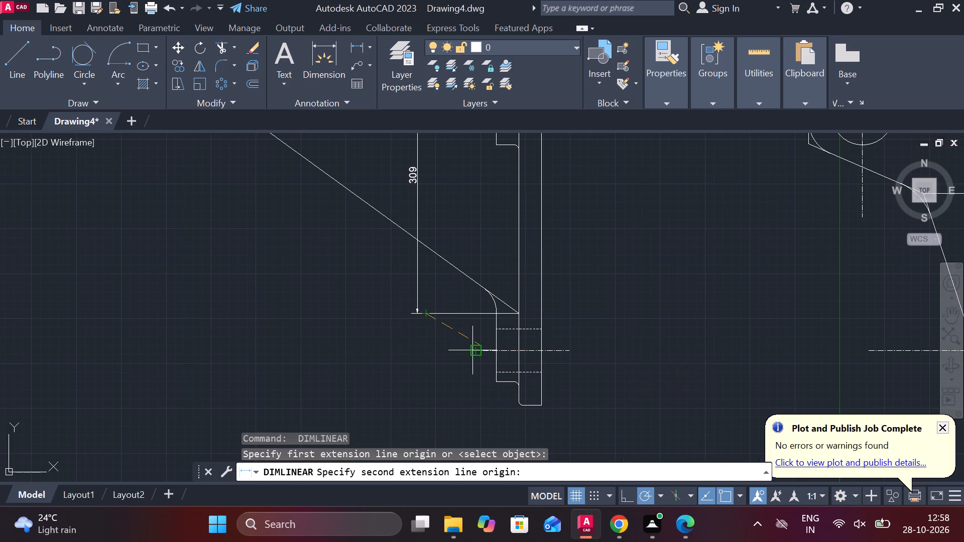
pyautogui.click(472, 351)
pyautogui.scroll(2, 417, 333)
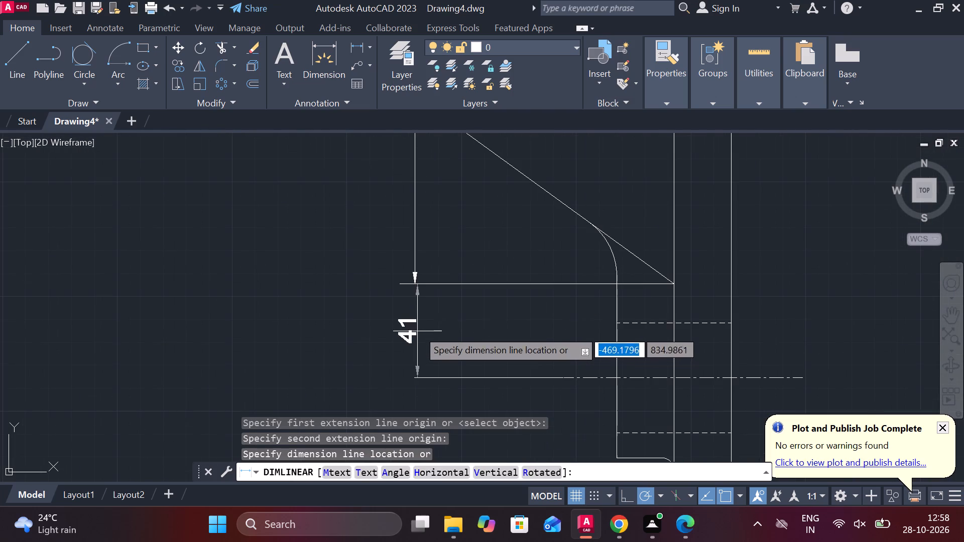
pyautogui.click(415, 288)
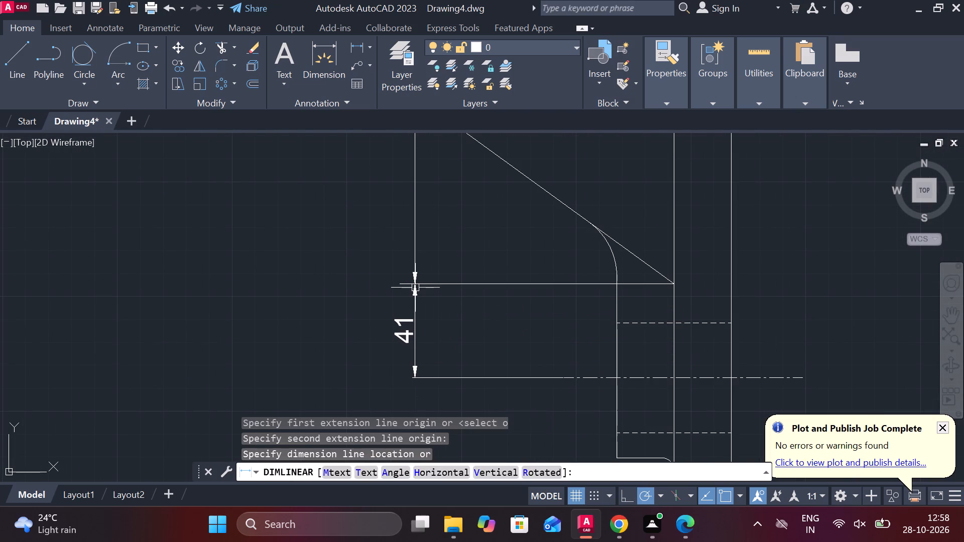
# Add a vertical linear dimension between the lower hole's hidden lines, placed just outside the boss face.
pyautogui.scroll(-1, 466, 302)
pyautogui.moveTo(469, 312); pyautogui.dragTo(445, 231, button='middle')
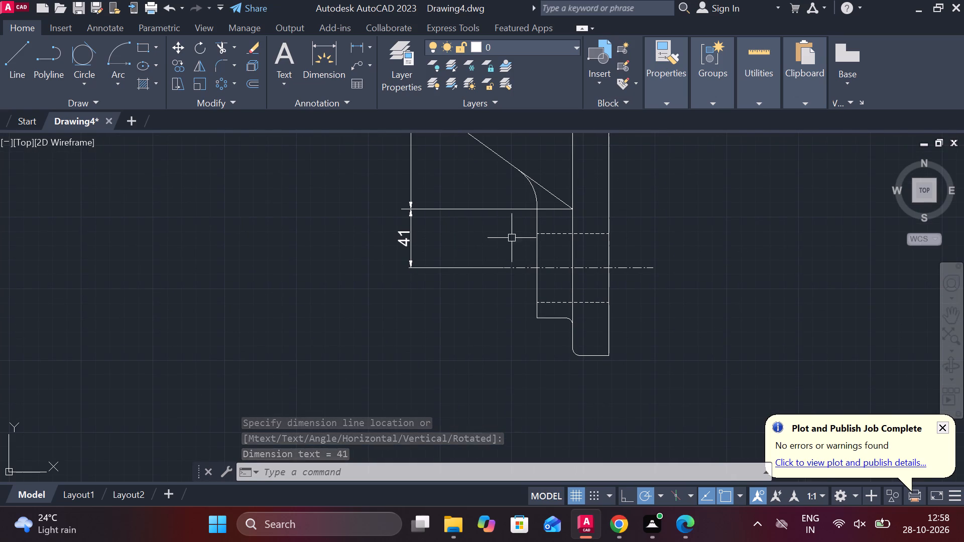
pyautogui.scroll(1, 514, 233)
pyautogui.press('space')
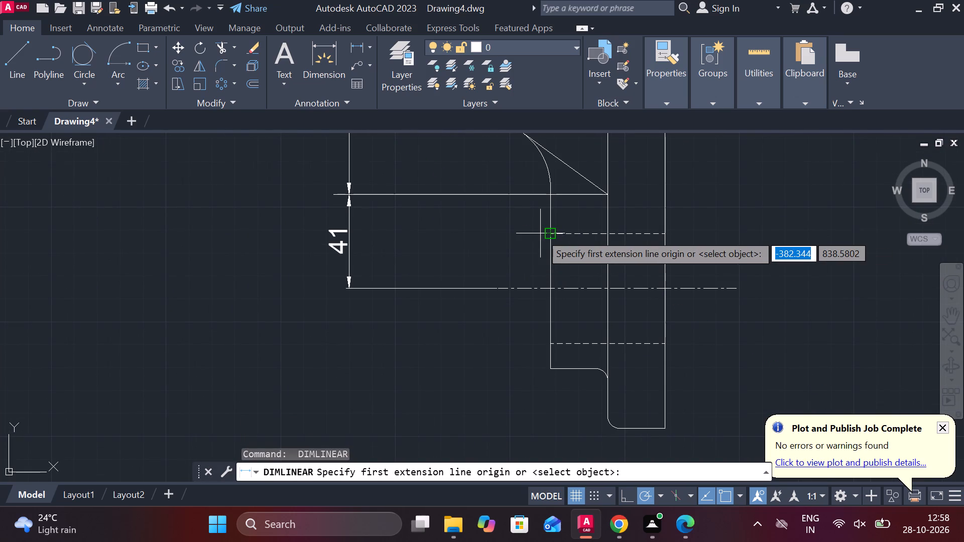
pyautogui.click(540, 233)
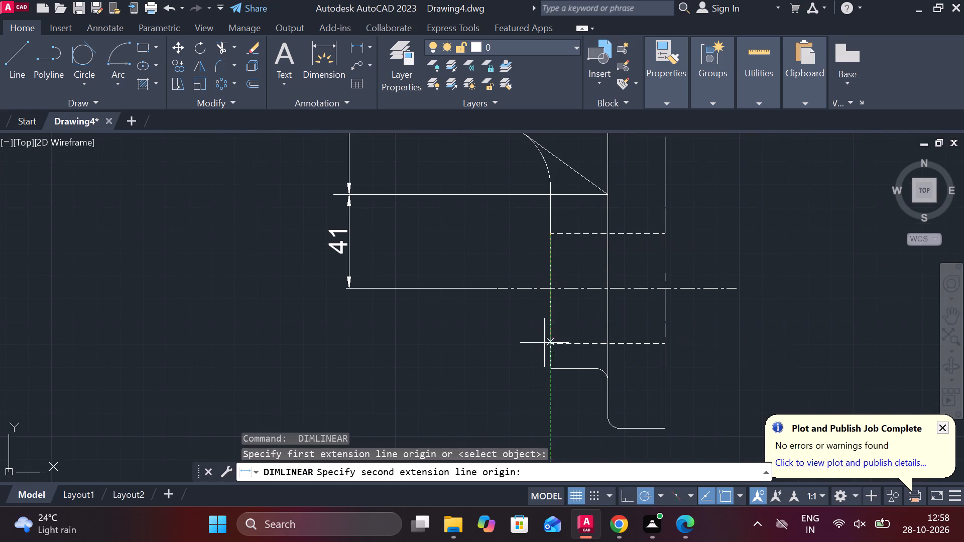
pyautogui.click(547, 345)
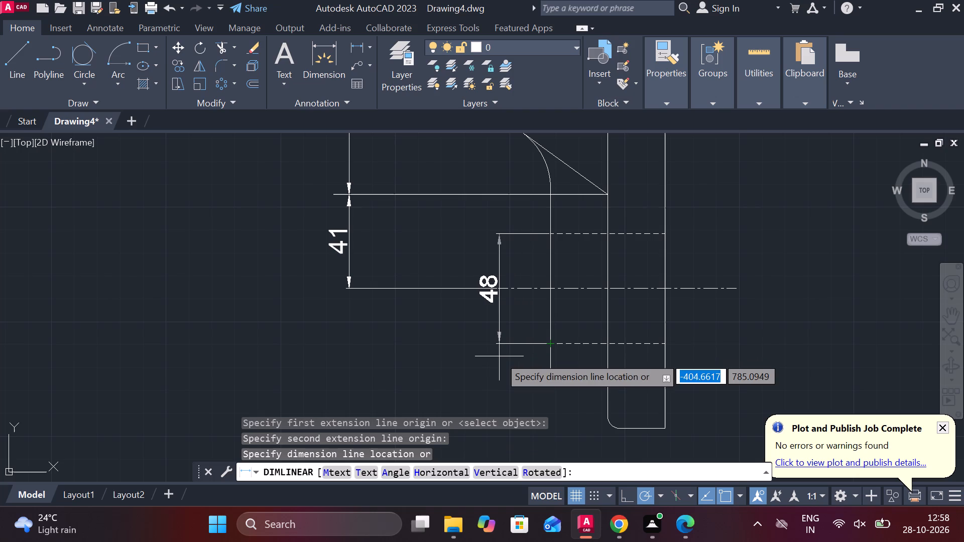
pyautogui.click(499, 356)
# Add a radius dimension to the arc joining the sloping rib edge to the lower boss, with its text beside the arc below the slope.
pyautogui.click(365, 47)
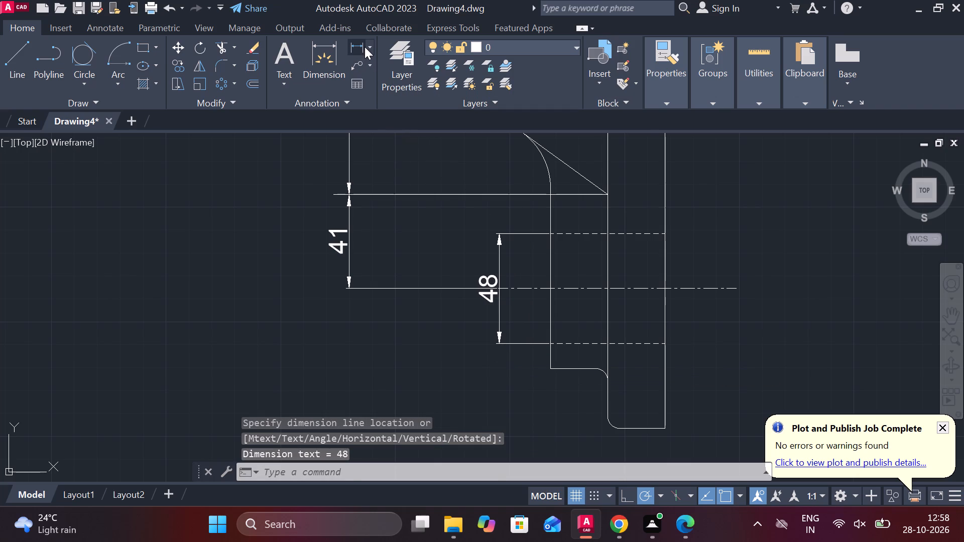
pyautogui.doubleClick(371, 46)
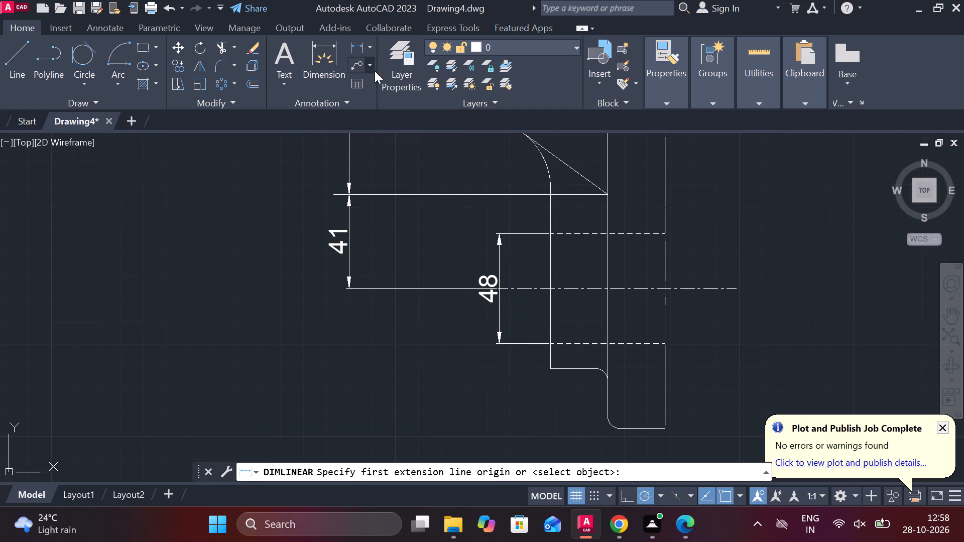
pyautogui.click(367, 49)
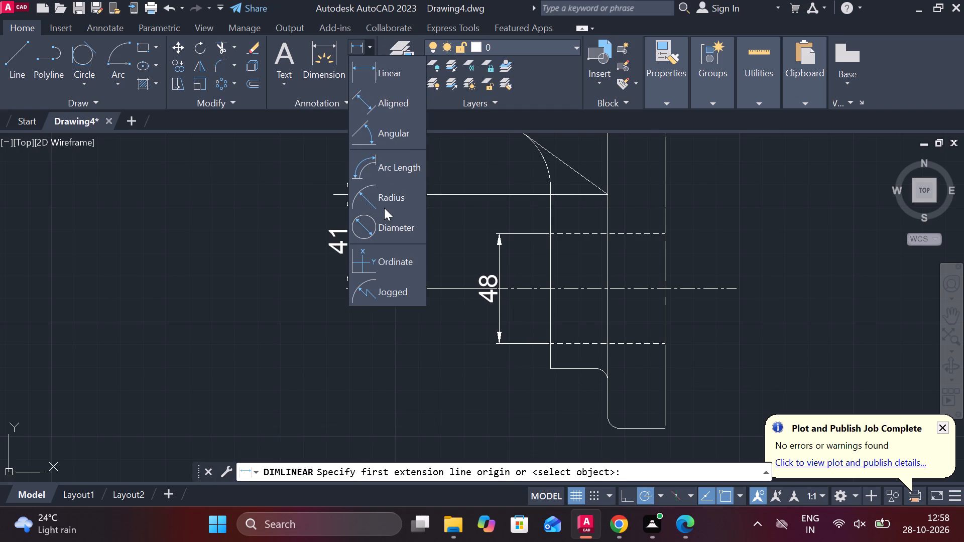
pyautogui.click(383, 207)
pyautogui.moveTo(526, 165); pyautogui.dragTo(532, 264, button='middle')
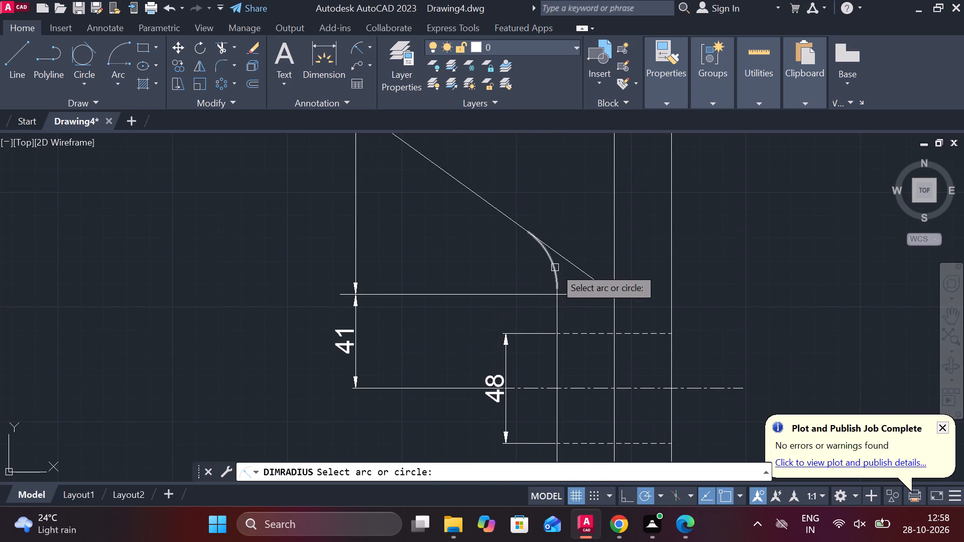
pyautogui.click(555, 267)
pyautogui.click(524, 267)
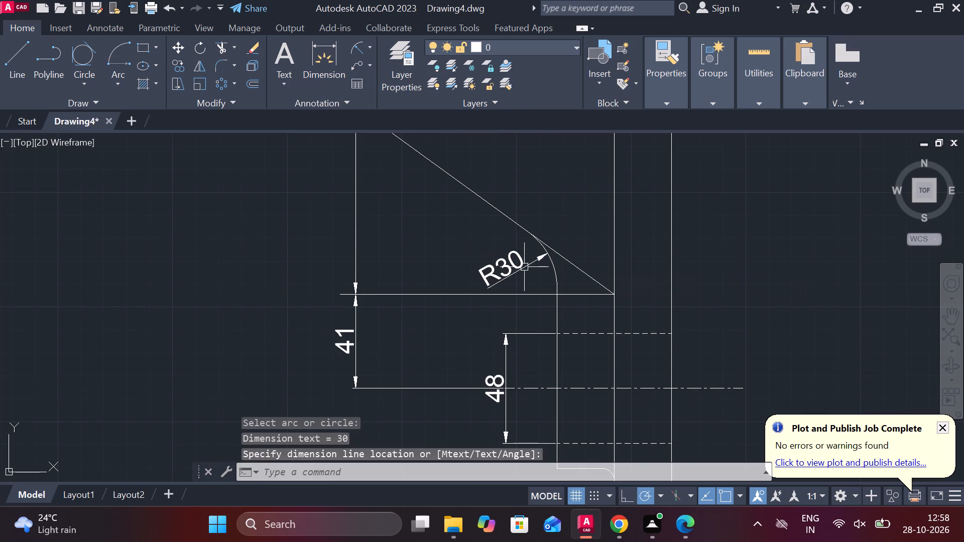
# Add a horizontal linear dimension from the lower boss face to the vertical flange's outer edge, placed below the side view.
pyautogui.scroll(-2, 704, 249)
pyautogui.moveTo(712, 252); pyautogui.dragTo(375, 290, button='middle')
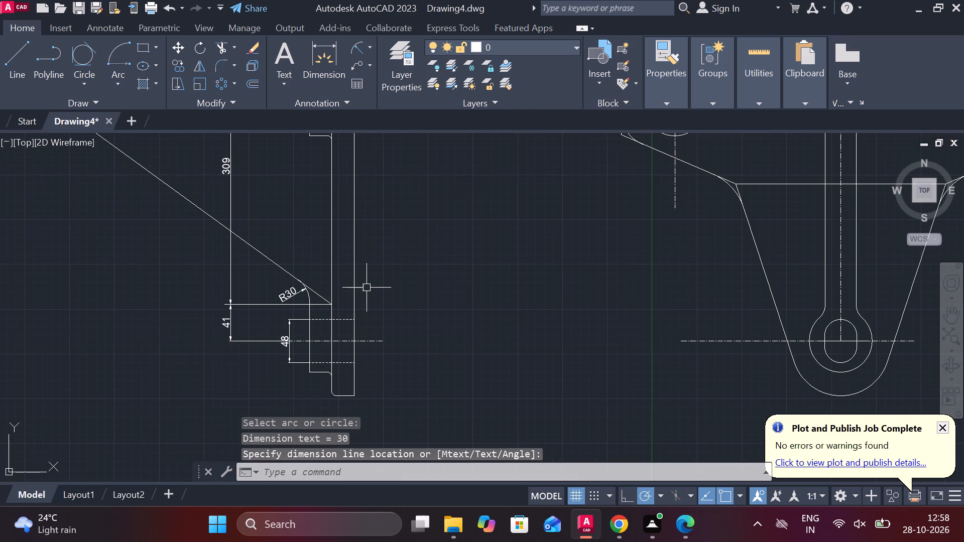
pyautogui.moveTo(369, 291); pyautogui.dragTo(367, 242, button='middle')
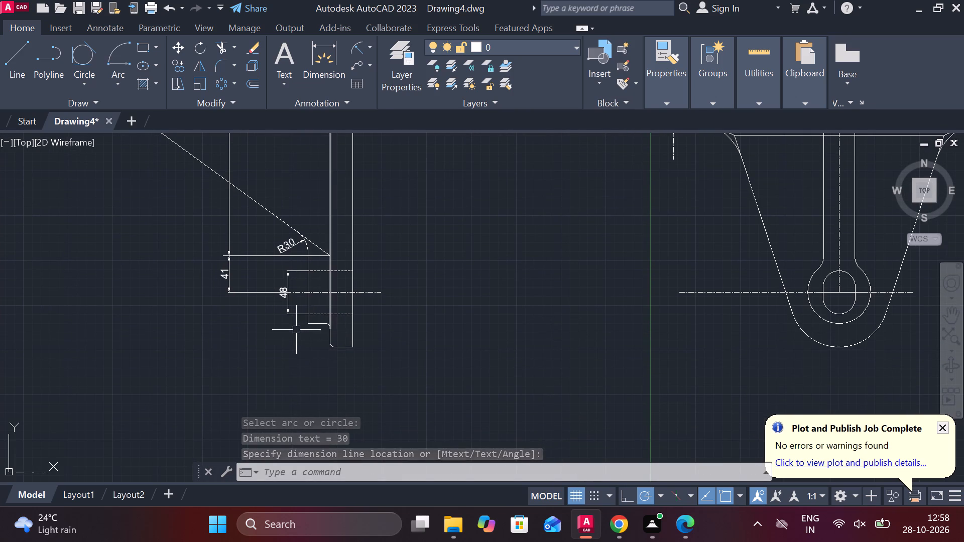
pyautogui.press('space')
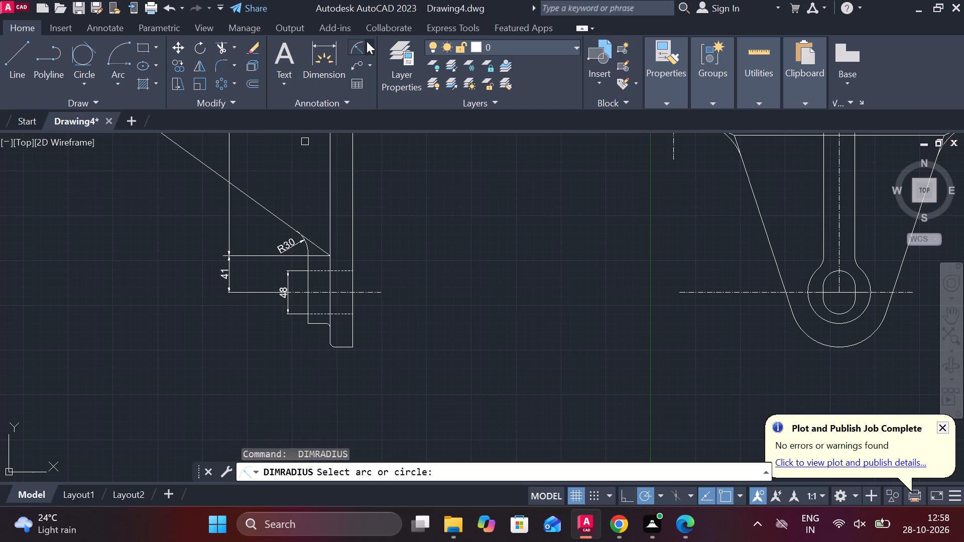
pyautogui.click(367, 41)
pyautogui.click(383, 67)
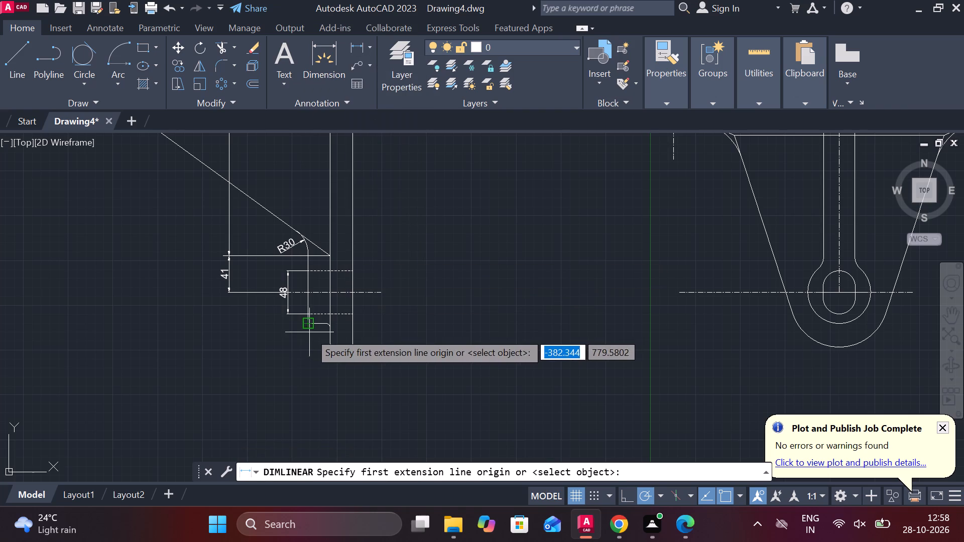
pyautogui.click(307, 325)
pyautogui.click(349, 329)
pyautogui.moveTo(348, 329); pyautogui.dragTo(361, 297, button='middle')
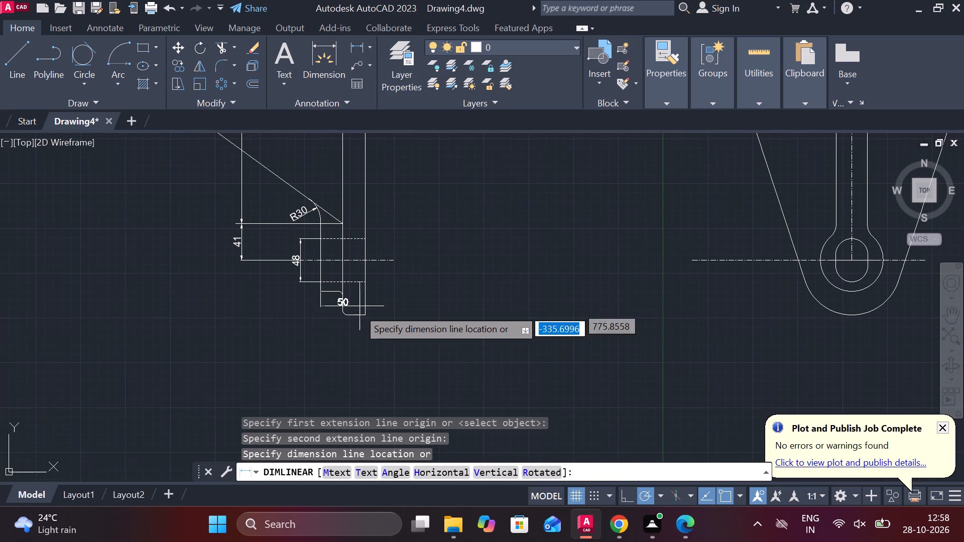
pyautogui.scroll(2, 355, 339)
pyautogui.click(353, 345)
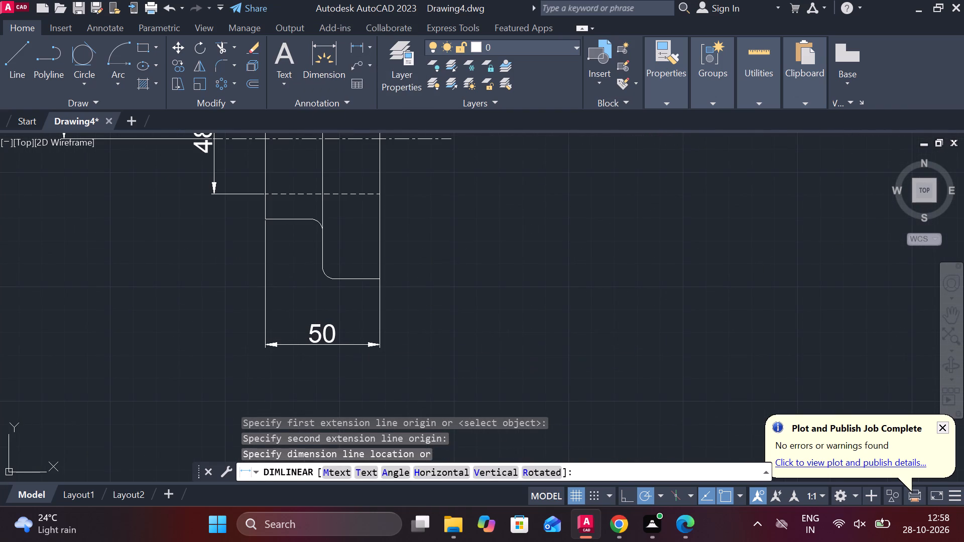
# Add a radius dimension to the rounded corner at the vertical flange's lower end, with its text outside, above the 50 dimension.
pyautogui.click(372, 48)
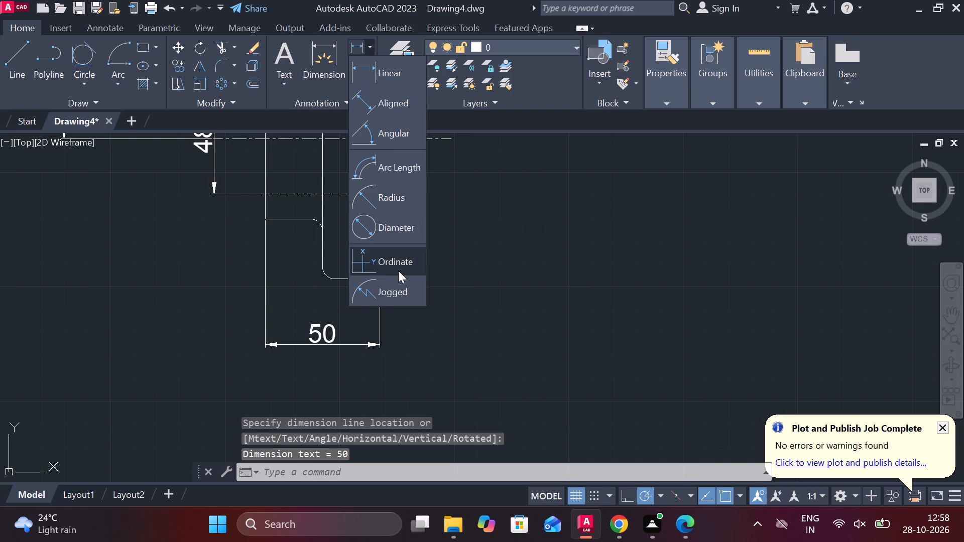
pyautogui.click(385, 204)
pyautogui.doubleClick(327, 275)
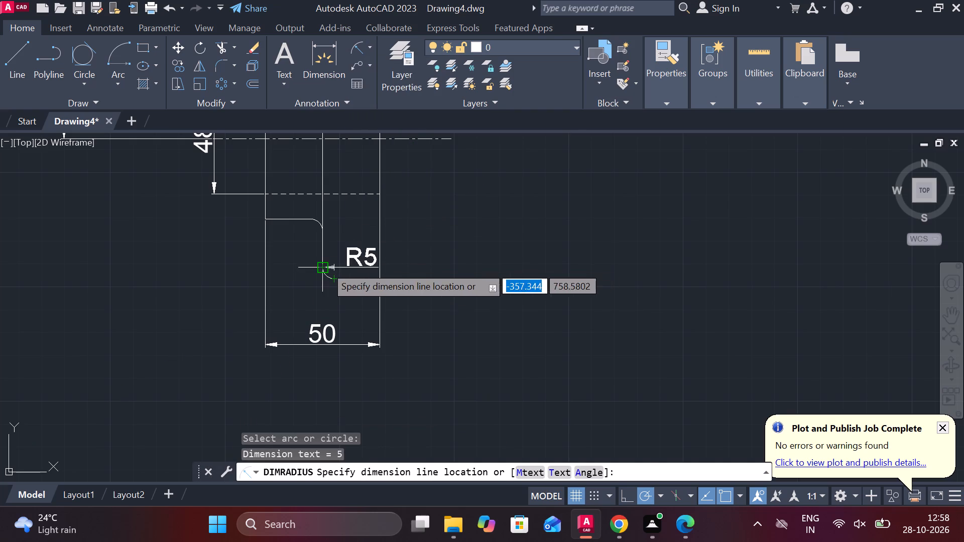
pyautogui.click(319, 289)
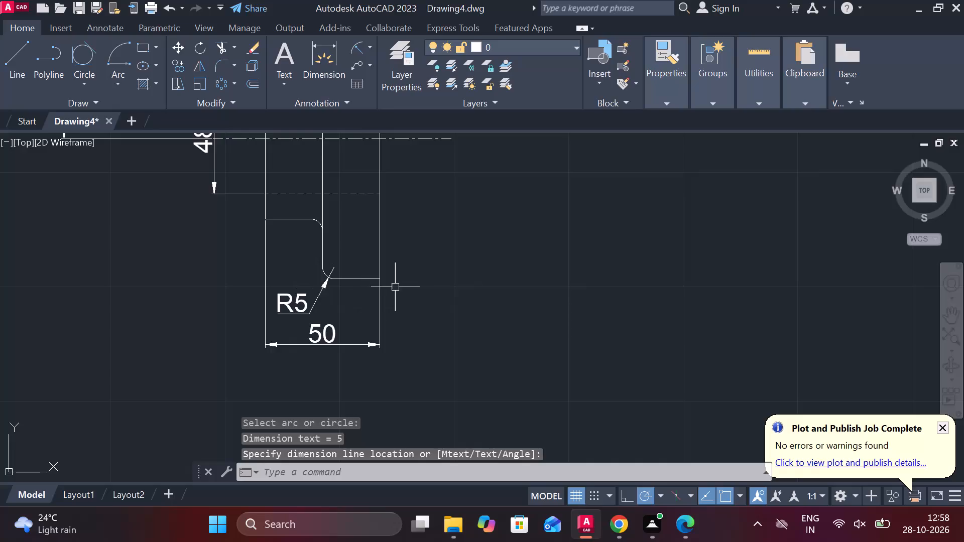
# Add a horizontal linear dimension across the vertical flange's thickness, placed between the upper and lower bosses.
pyautogui.scroll(-1, 411, 285)
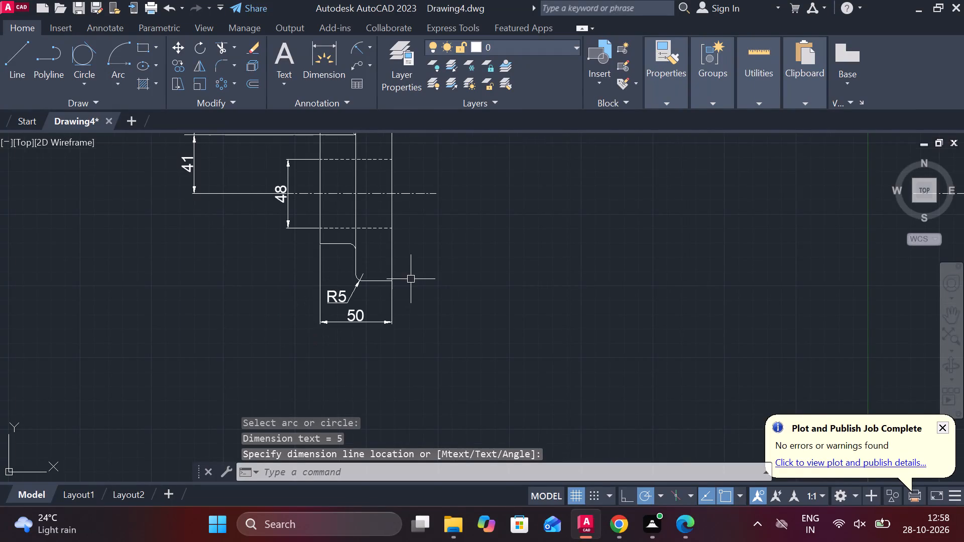
pyautogui.scroll(-2, 411, 277)
pyautogui.moveTo(412, 272); pyautogui.dragTo(433, 370, button='middle')
pyautogui.click(371, 46)
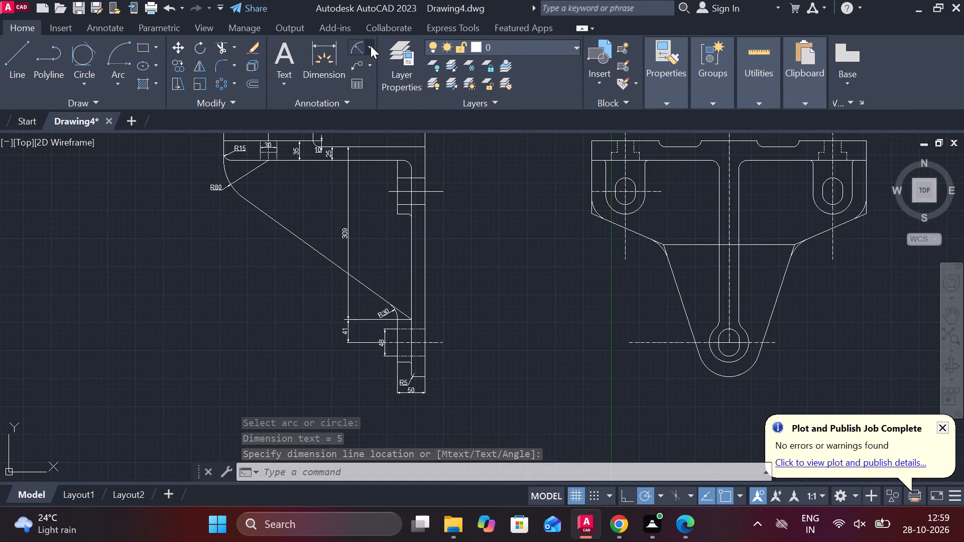
pyautogui.click(387, 69)
pyautogui.click(411, 273)
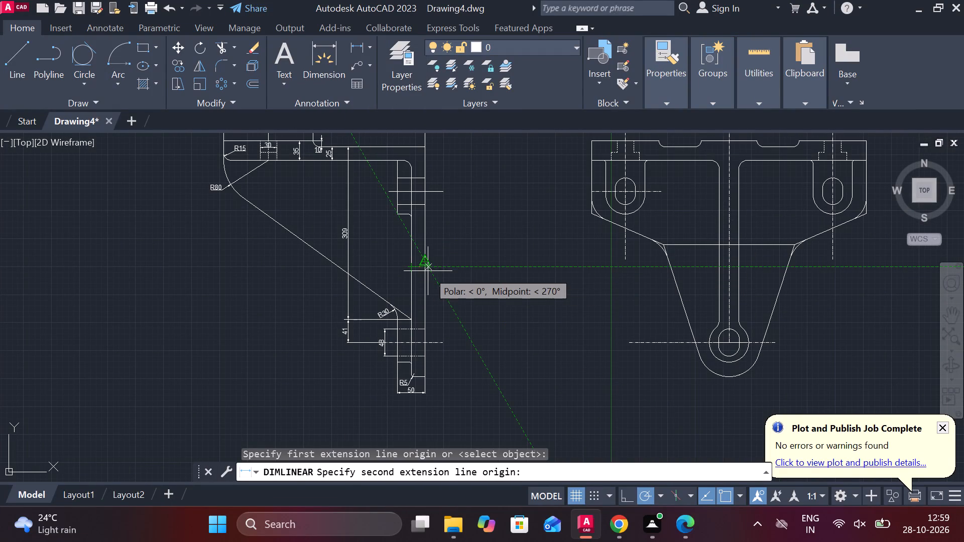
pyautogui.scroll(2, 428, 269)
pyautogui.click(423, 262)
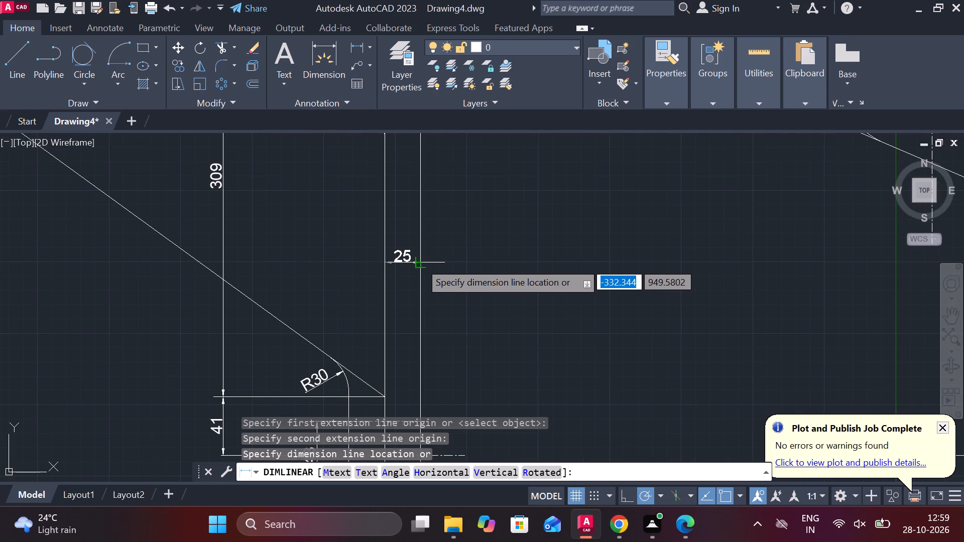
pyautogui.click(420, 262)
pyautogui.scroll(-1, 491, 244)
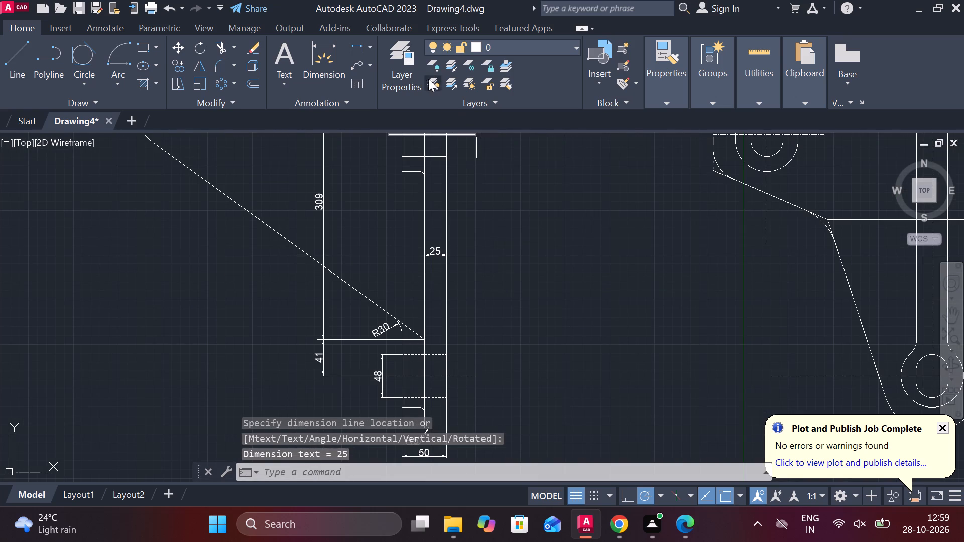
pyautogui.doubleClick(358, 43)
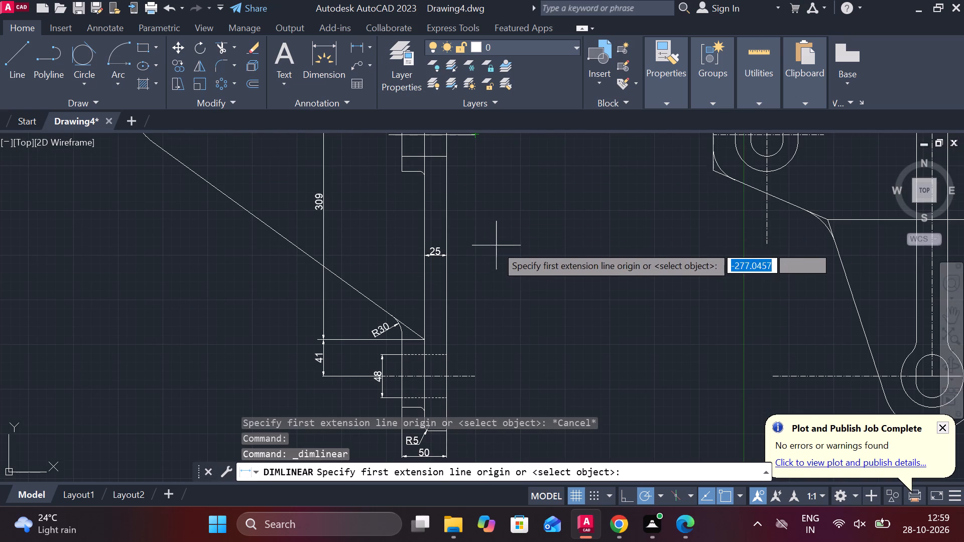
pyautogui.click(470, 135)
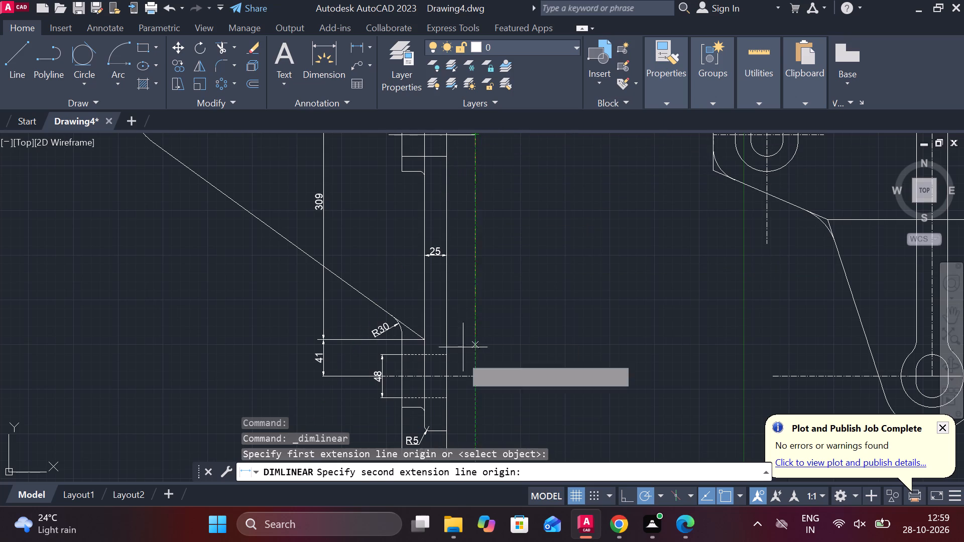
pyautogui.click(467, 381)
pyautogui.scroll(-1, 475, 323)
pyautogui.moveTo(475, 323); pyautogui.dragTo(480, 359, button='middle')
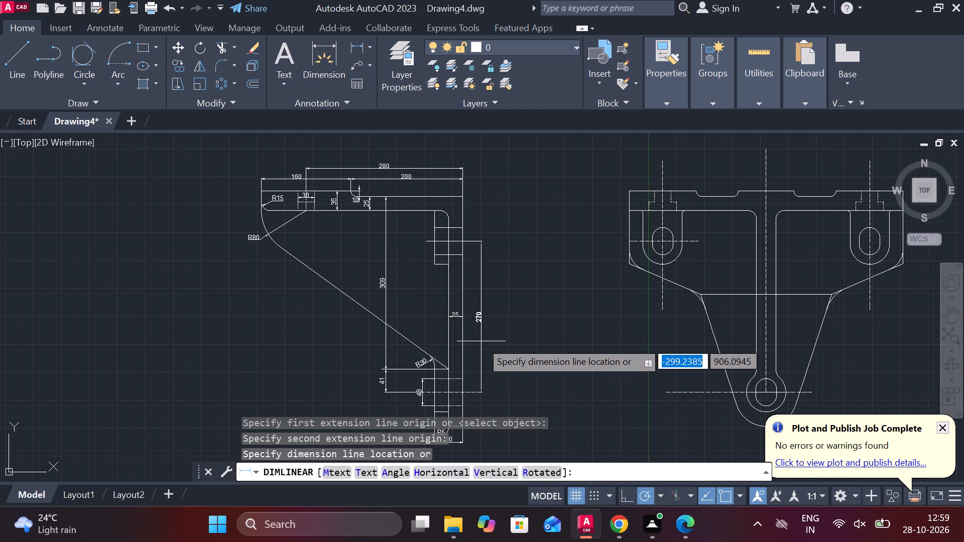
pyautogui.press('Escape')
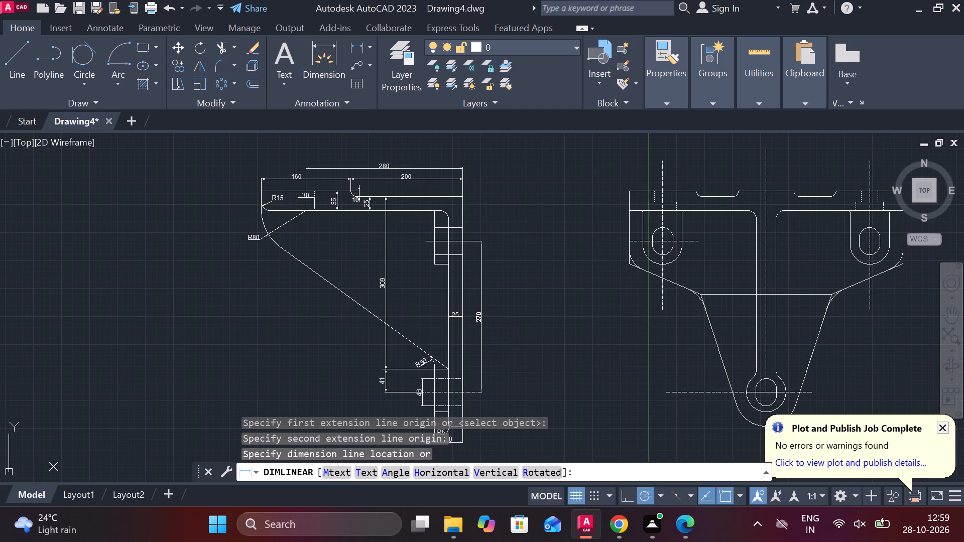
# Add a vertical linear dimension from the flange's raised top edge to the upper hole's centreline, placed just outside the vertical flange's outer edge.
pyautogui.scroll(3, 453, 244)
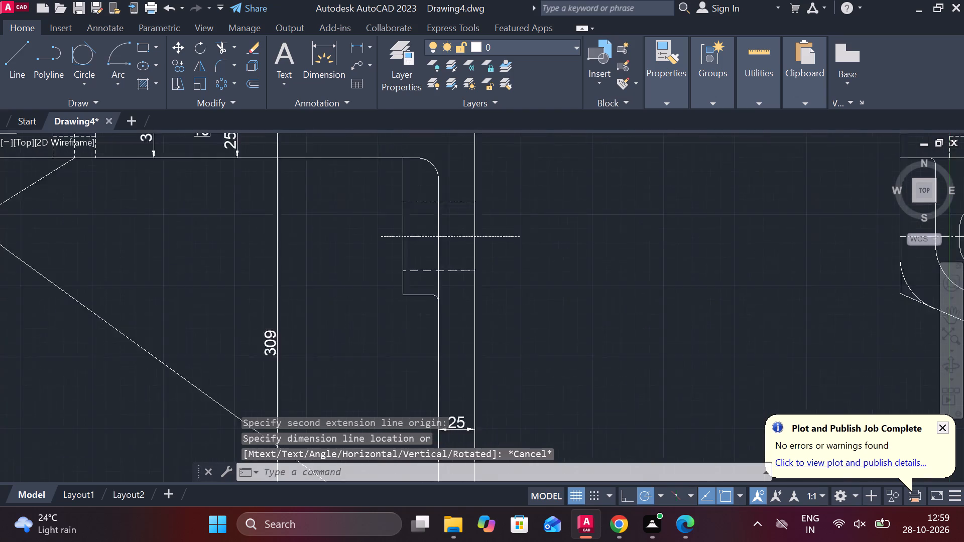
pyautogui.scroll(-3, 558, 270)
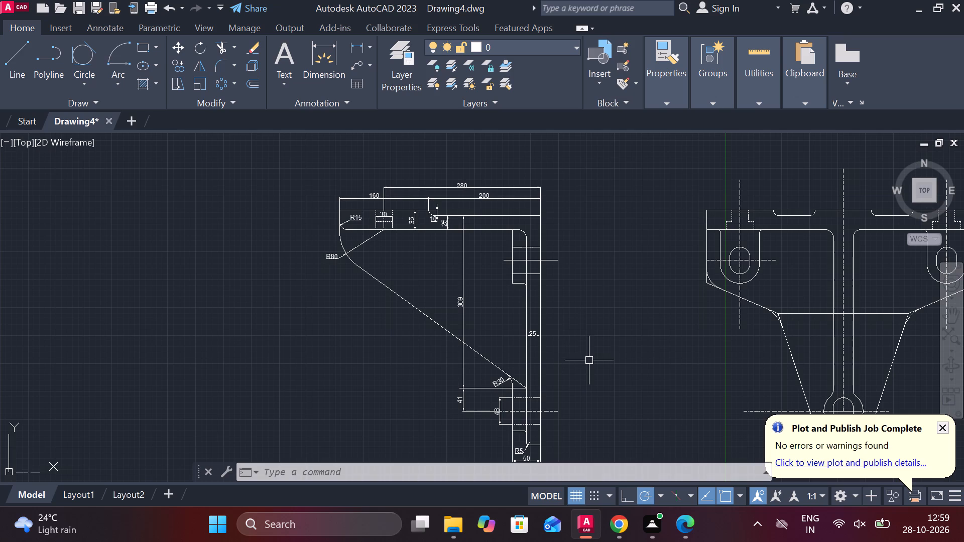
pyautogui.click(354, 47)
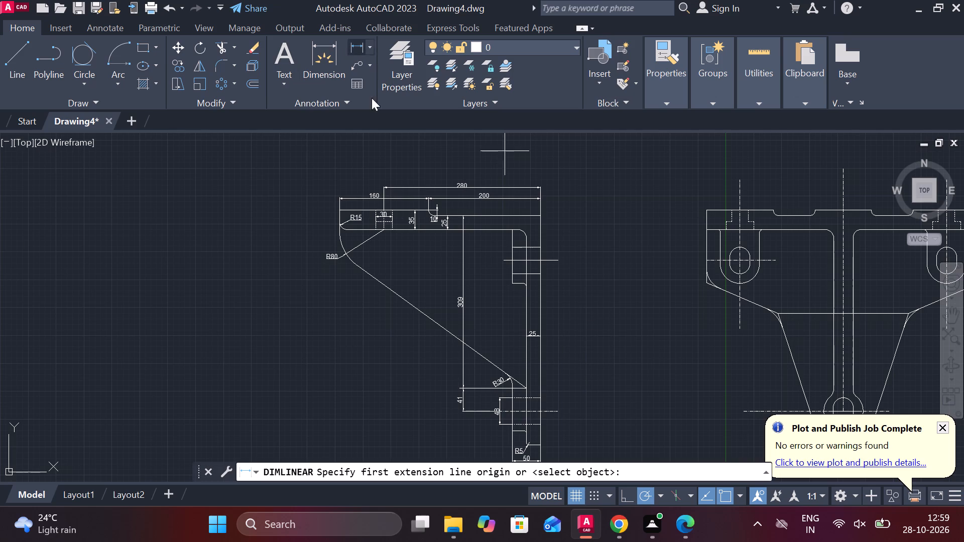
pyautogui.moveTo(566, 240); pyautogui.dragTo(544, 230, button='middle')
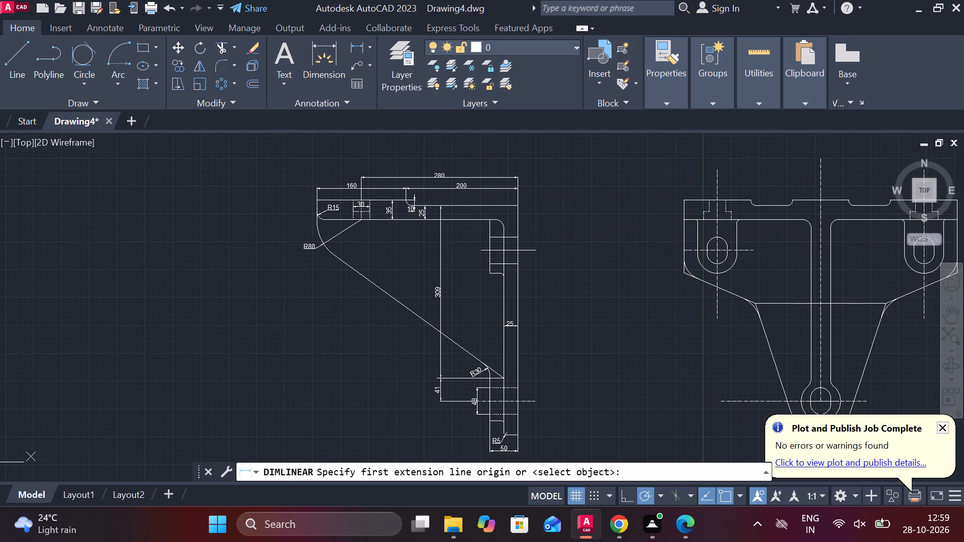
pyautogui.scroll(2, 520, 203)
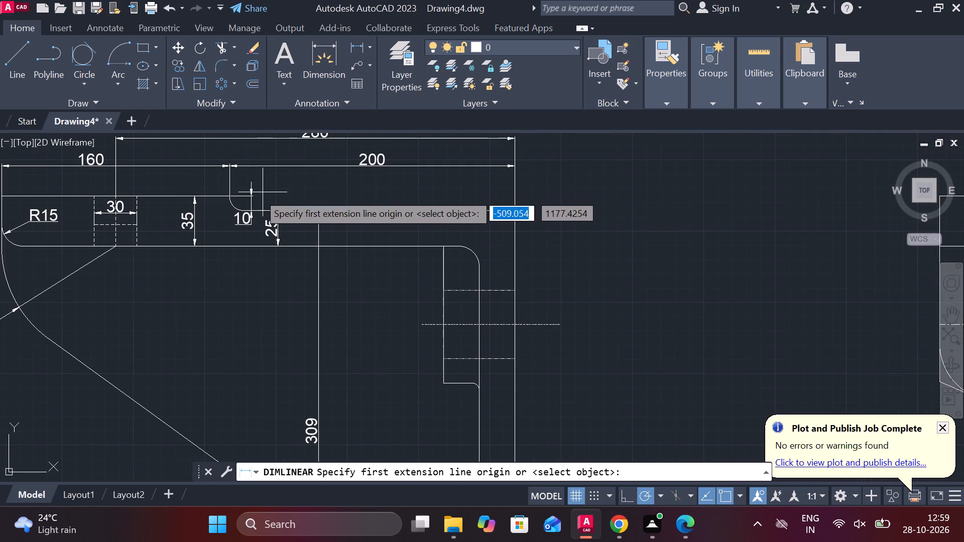
pyautogui.click(226, 193)
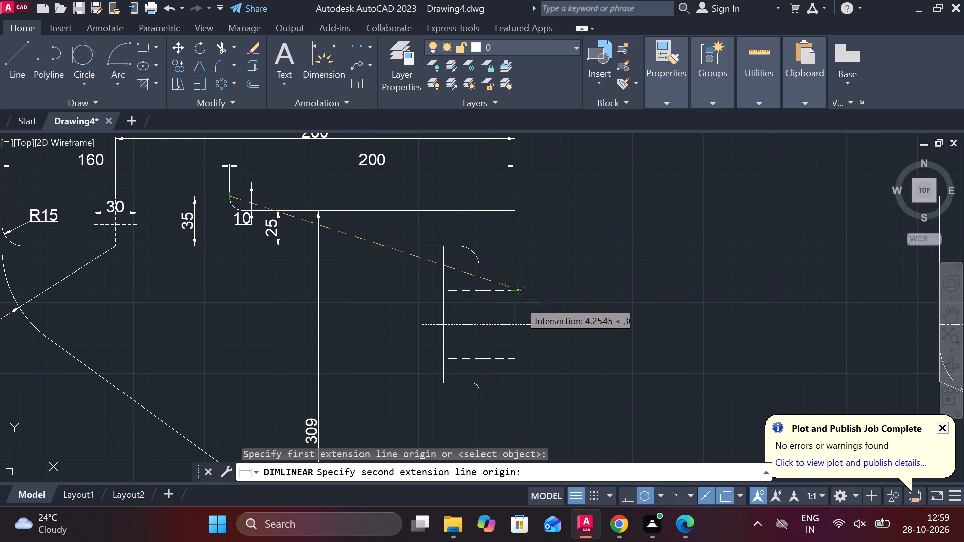
pyautogui.click(512, 323)
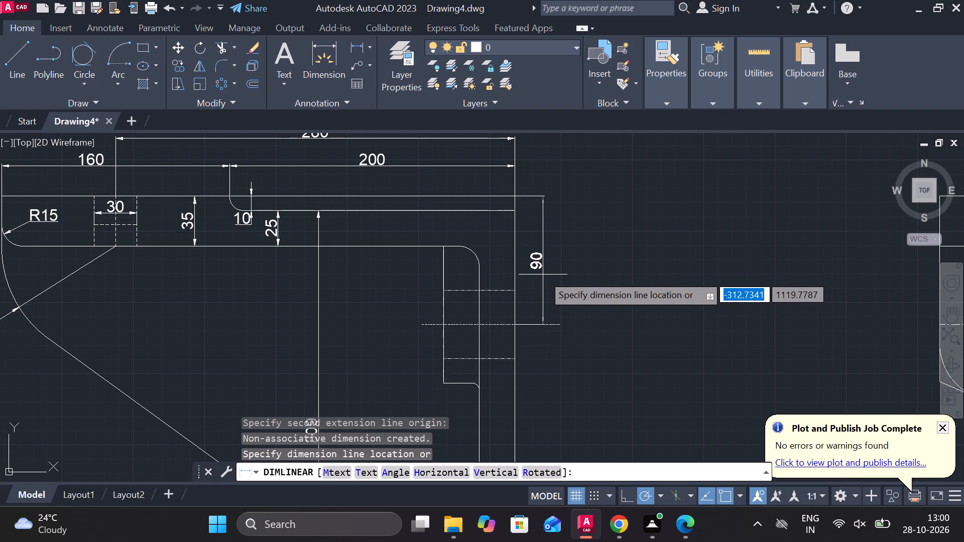
pyautogui.scroll(-2, 543, 275)
pyautogui.scroll(2, 543, 275)
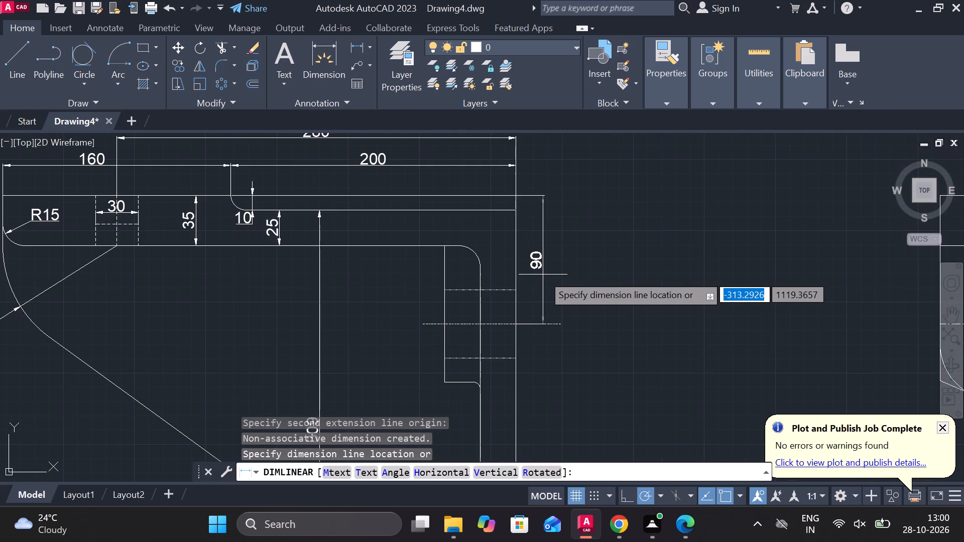
pyautogui.scroll(-2, 688, 275)
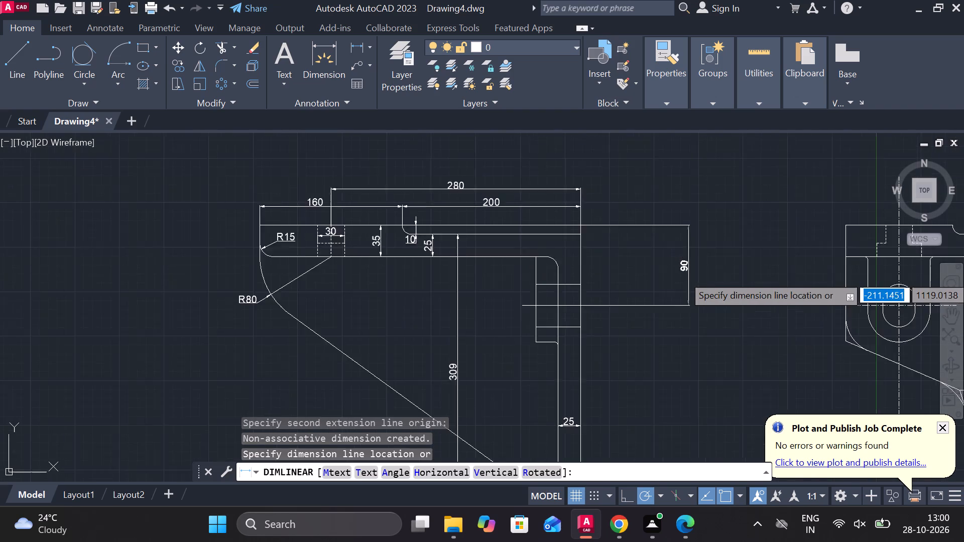
pyautogui.moveTo(691, 277); pyautogui.dragTo(665, 277, button='middle')
pyautogui.scroll(2, 765, 289)
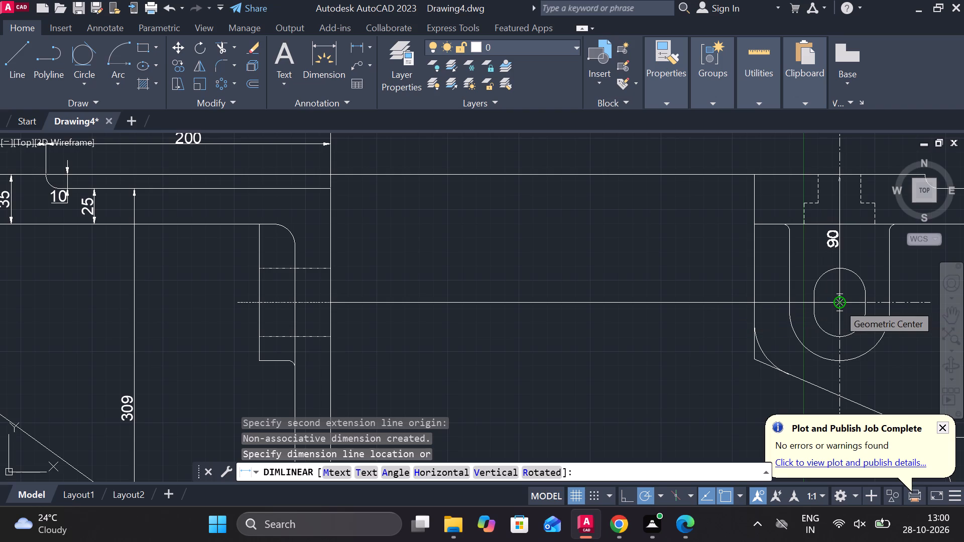
pyautogui.click(364, 285)
# Add a vertical linear dimension between the upper and lower holes' centrelines, aligned beneath the 90 dimension.
pyautogui.scroll(-1, 398, 286)
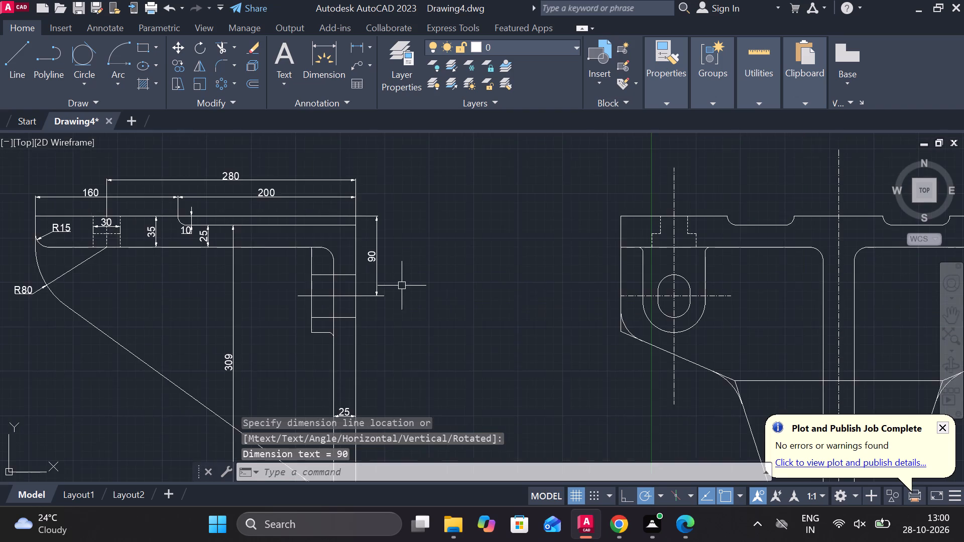
pyautogui.moveTo(409, 290); pyautogui.dragTo(474, 210, button='middle')
pyautogui.press('space')
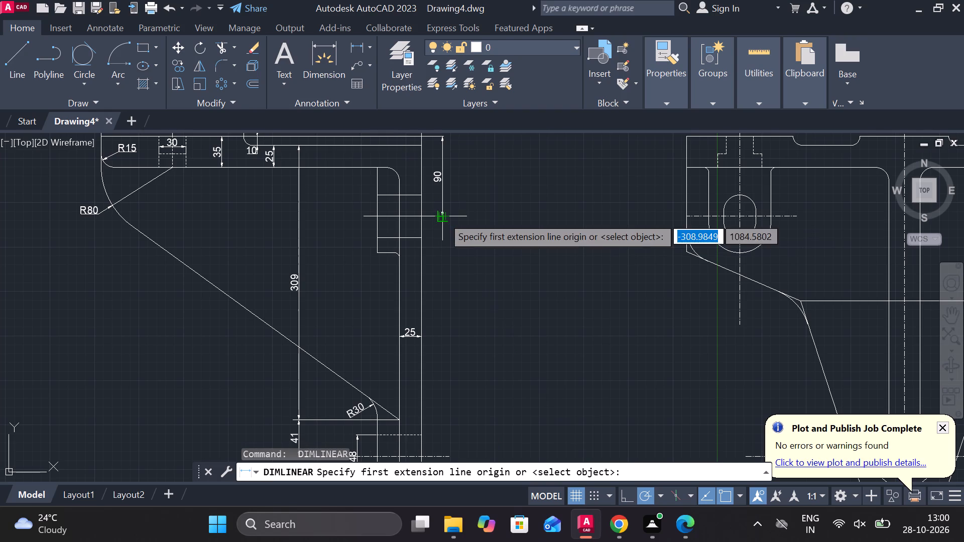
pyautogui.click(442, 216)
pyautogui.moveTo(451, 305); pyautogui.dragTo(460, 191, button='middle')
pyautogui.click(451, 337)
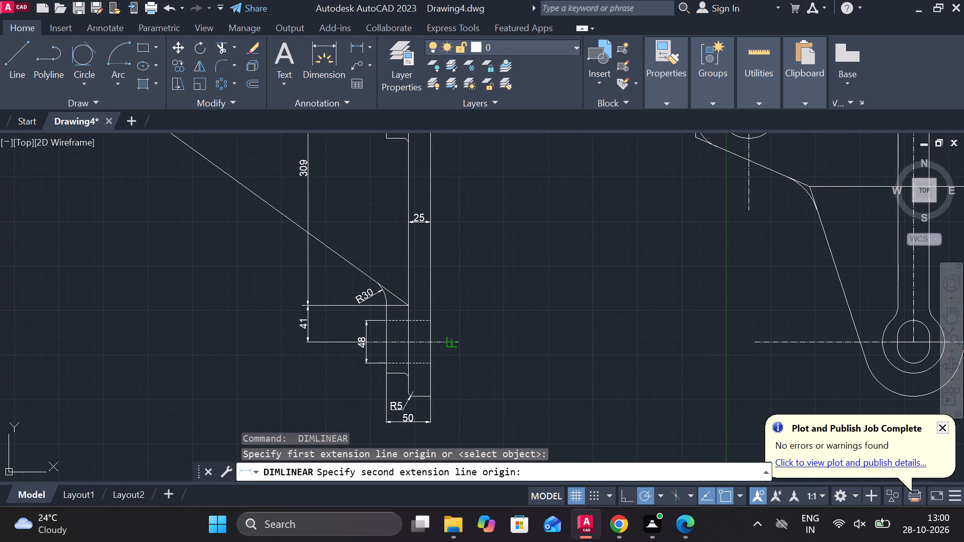
pyautogui.moveTo(462, 260); pyautogui.dragTo(477, 417, button='middle')
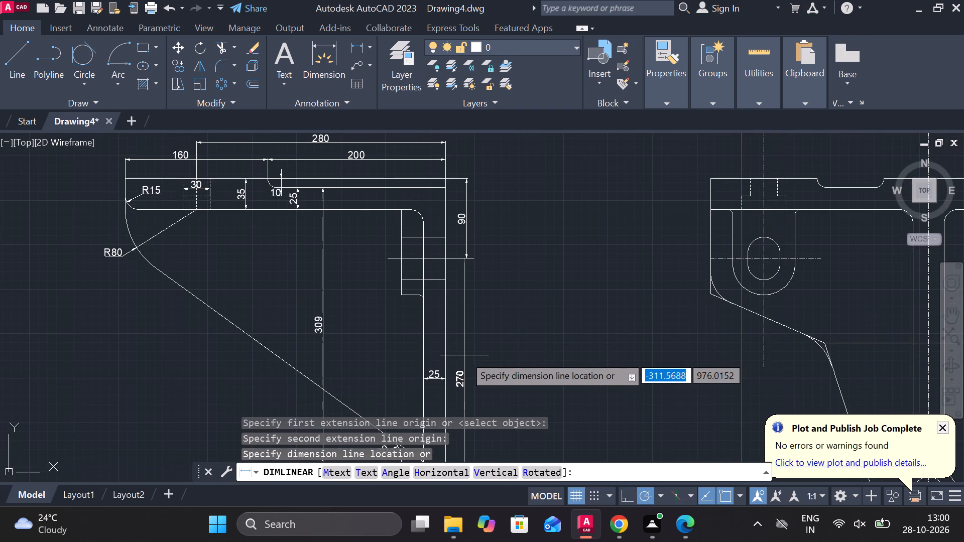
pyautogui.click(465, 263)
# Change the text of the vertical 90 dimension from the raised top edge to the upper hole's centreline to 80.
pyautogui.doubleClick(456, 220)
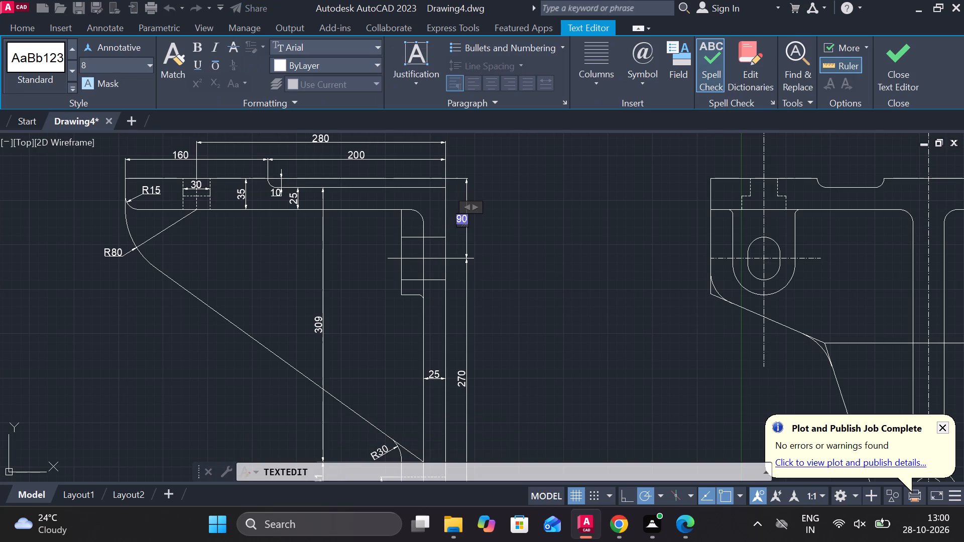
pyautogui.press('Right')
pyautogui.press('BackSpace')
pyautogui.write('80')
pyautogui.click(492, 373)
# Change the text of the vertical dimension between the upper and lower holes' centrelines to 280, and finish text editing.
pyautogui.moveTo(492, 384); pyautogui.dragTo(494, 302, button='middle')
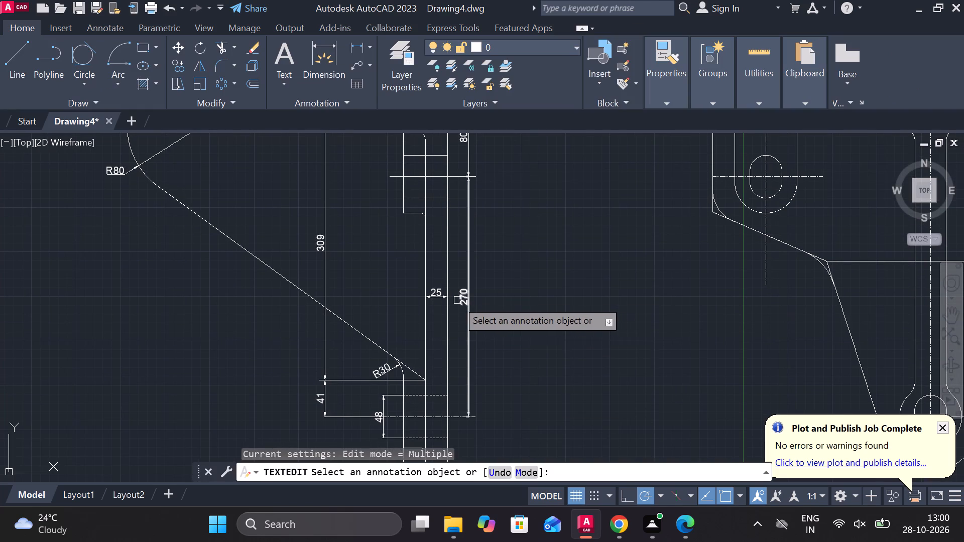
pyautogui.doubleClick(460, 298)
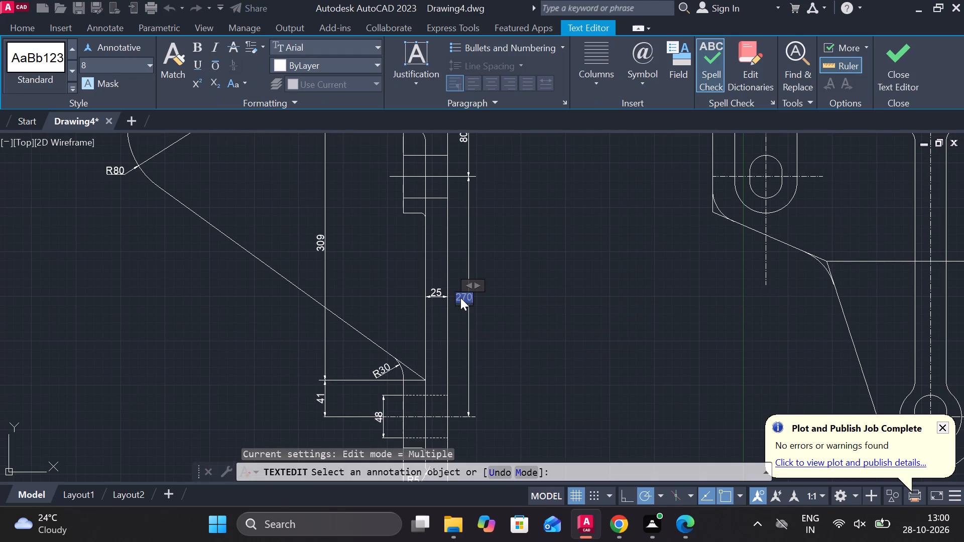
pyautogui.press('2')
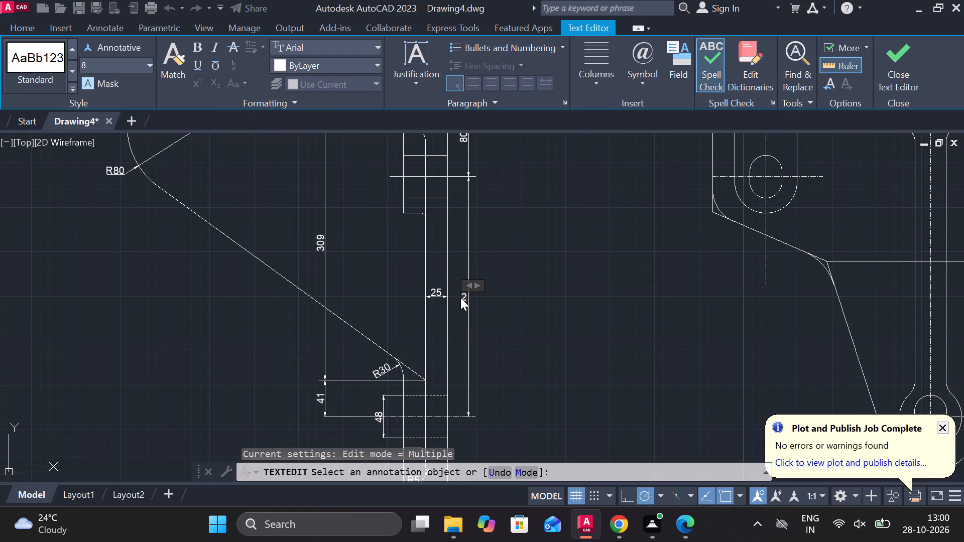
pyautogui.write('80')
pyautogui.click(561, 298)
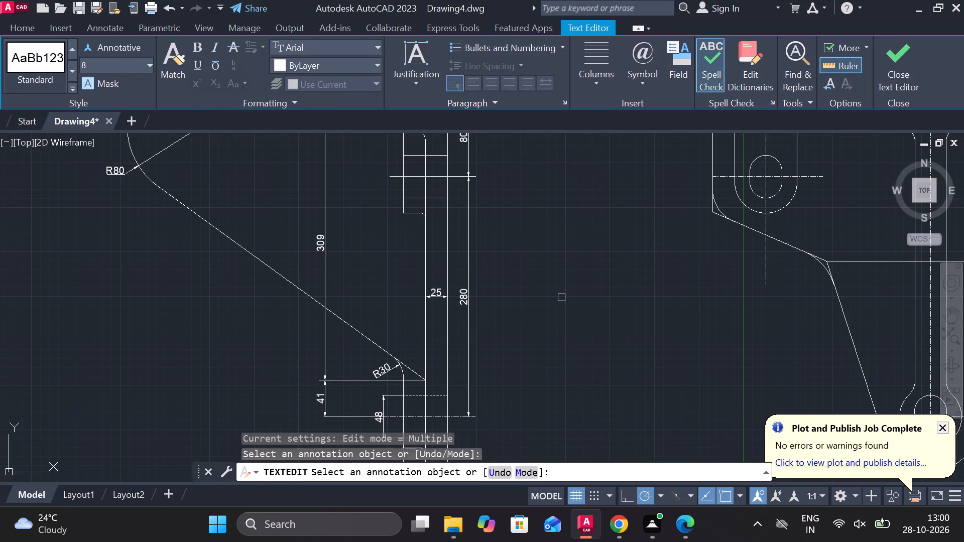
pyautogui.scroll(-1, 561, 298)
pyautogui.scroll(1, 553, 295)
pyautogui.moveTo(553, 295); pyautogui.dragTo(560, 220, button='middle')
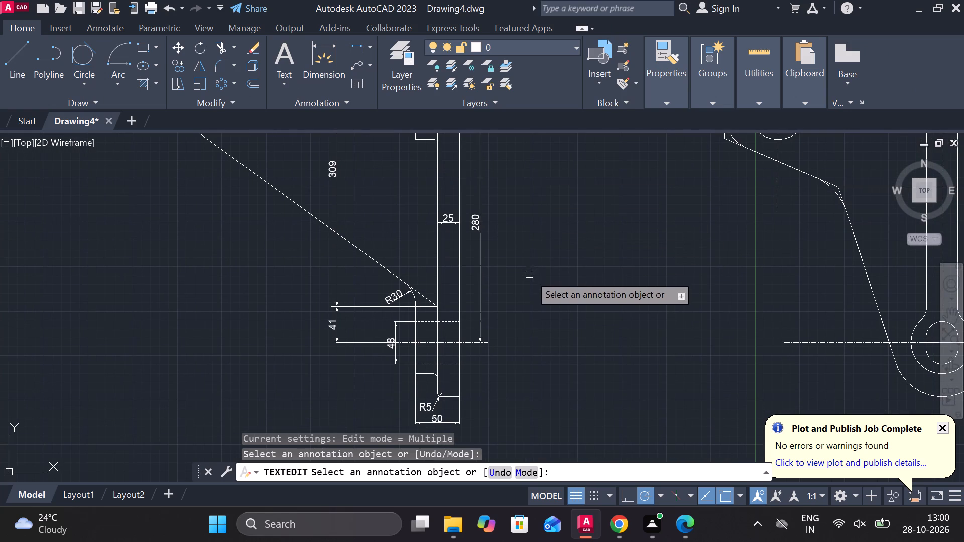
pyautogui.middleClick(518, 348)
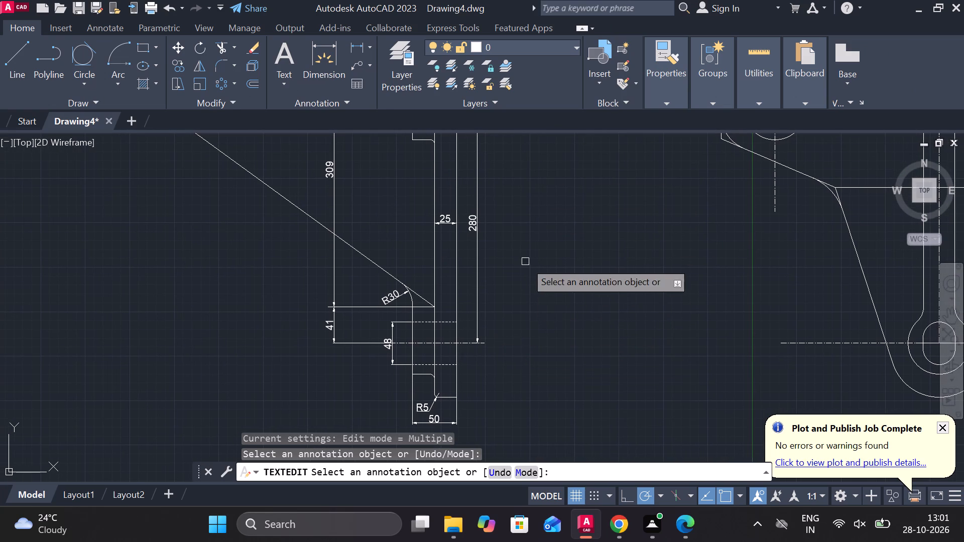
pyautogui.moveTo(533, 242); pyautogui.dragTo(566, 423, button='middle')
pyautogui.moveTo(572, 377); pyautogui.dragTo(513, 283, button='middle')
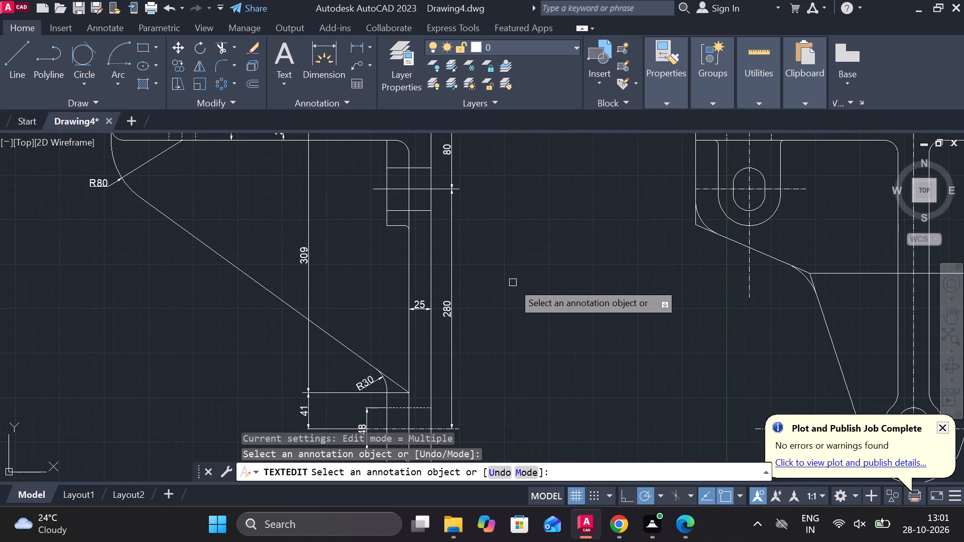
pyautogui.press('Escape')
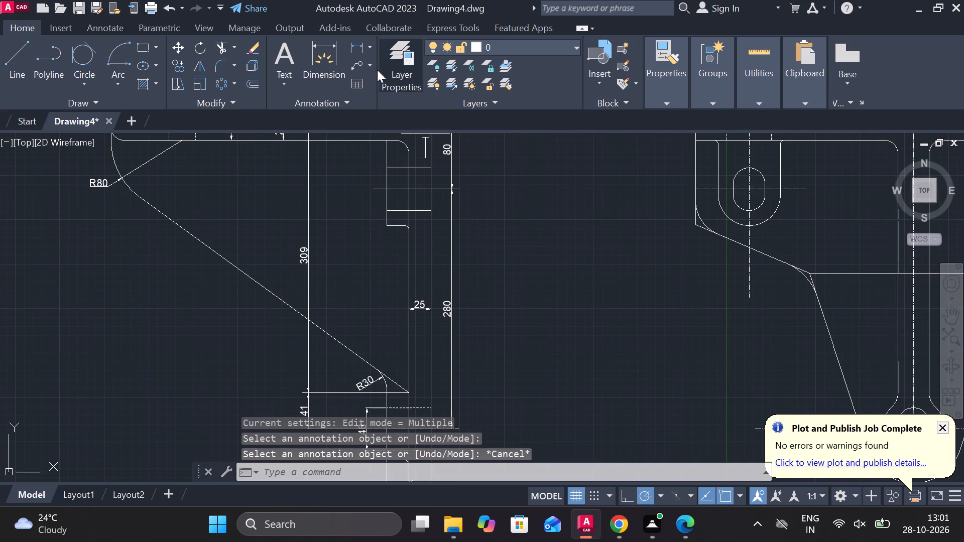
# Add a horizontal linear dimension across the upper boss's projection from the vertical flange, placed below the boss's lower edge.
pyautogui.click(349, 46)
pyautogui.scroll(2, 419, 177)
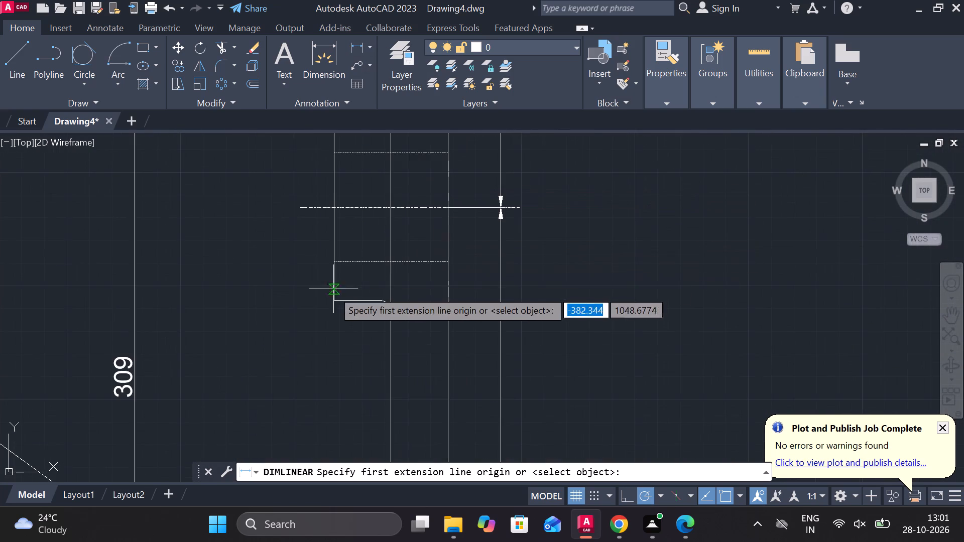
pyautogui.click(334, 301)
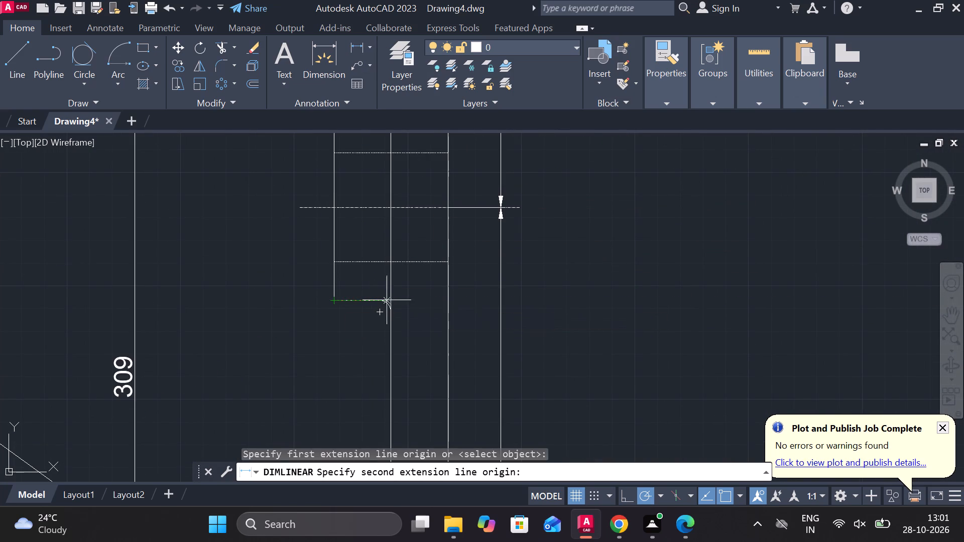
pyautogui.click(393, 300)
pyautogui.moveTo(349, 326); pyautogui.dragTo(386, 289, button='middle')
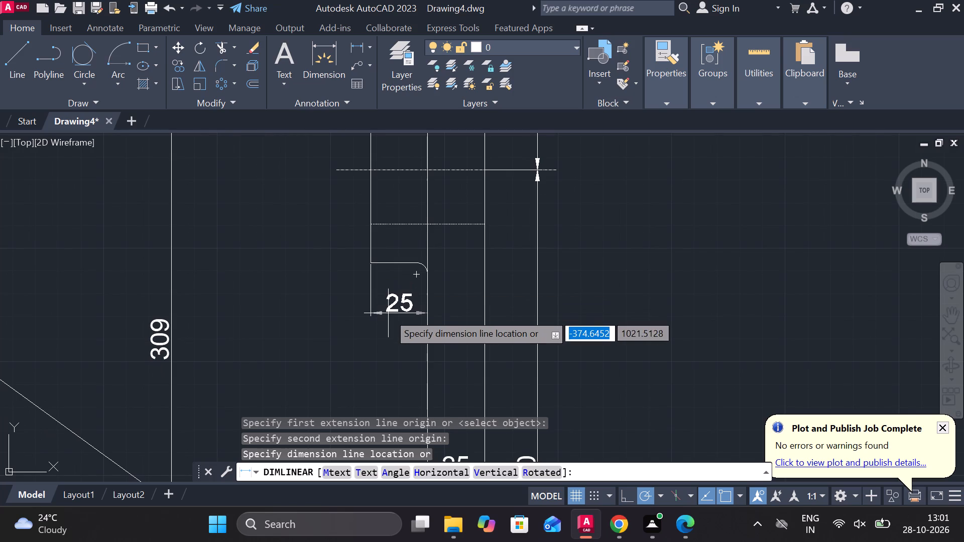
pyautogui.click(388, 313)
# Move the upper boss's horizontal projection dimension slightly further down, away from the boss's lower edge.
pyautogui.click(397, 305)
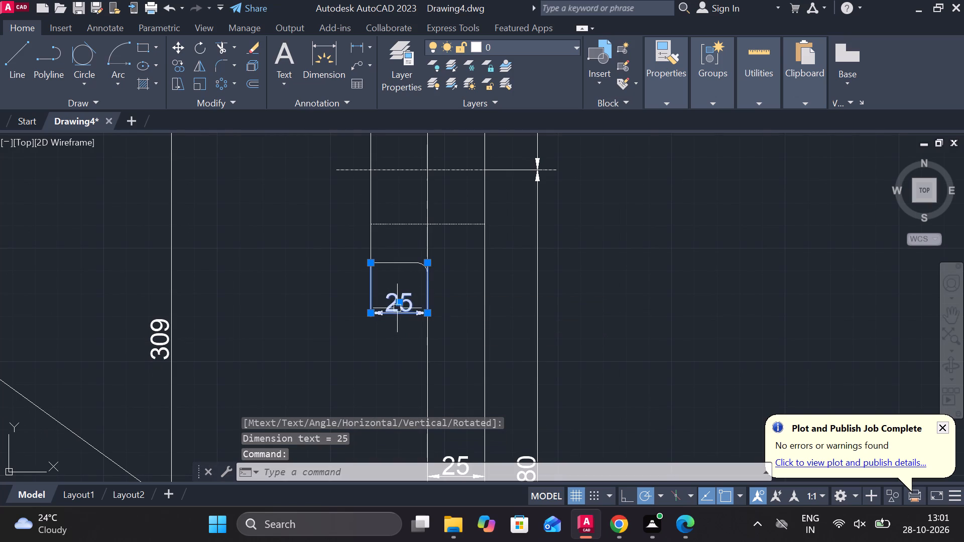
pyautogui.click(399, 305)
pyautogui.moveTo(390, 340); pyautogui.dragTo(395, 309, button='middle')
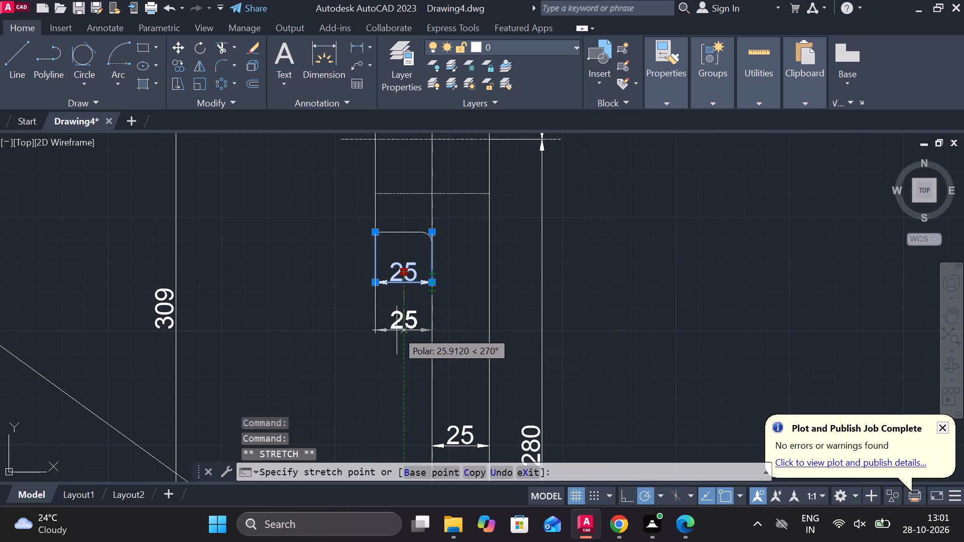
pyautogui.click(397, 328)
pyautogui.press('Escape')
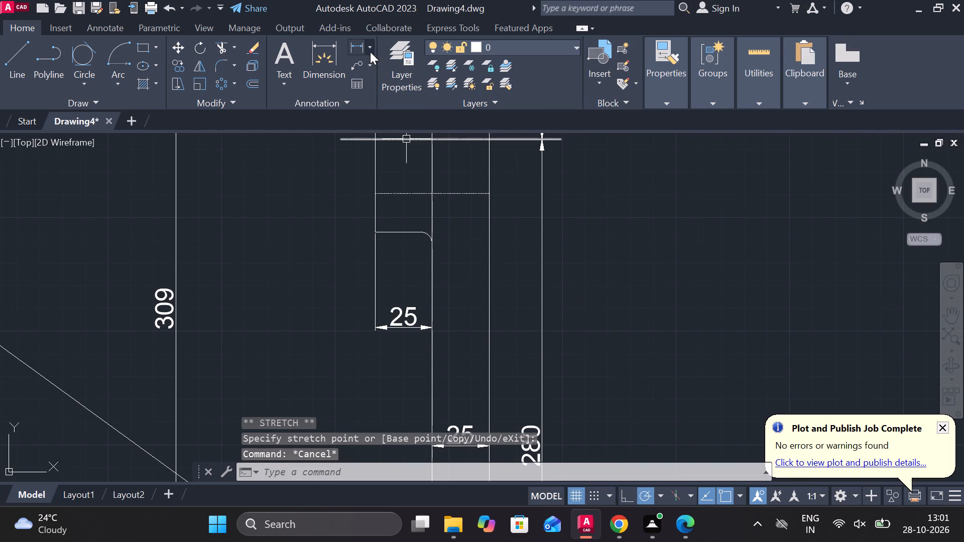
# Add a radius dimension to the small fillet where the upper boss's lower edge meets the vertical flange.
pyautogui.click(370, 50)
pyautogui.click(379, 200)
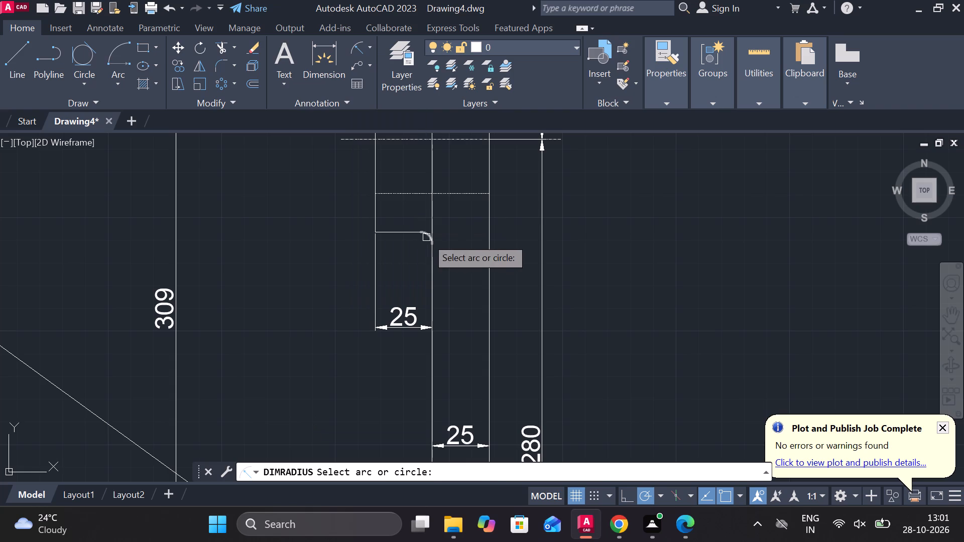
pyautogui.click(426, 237)
pyautogui.click(426, 240)
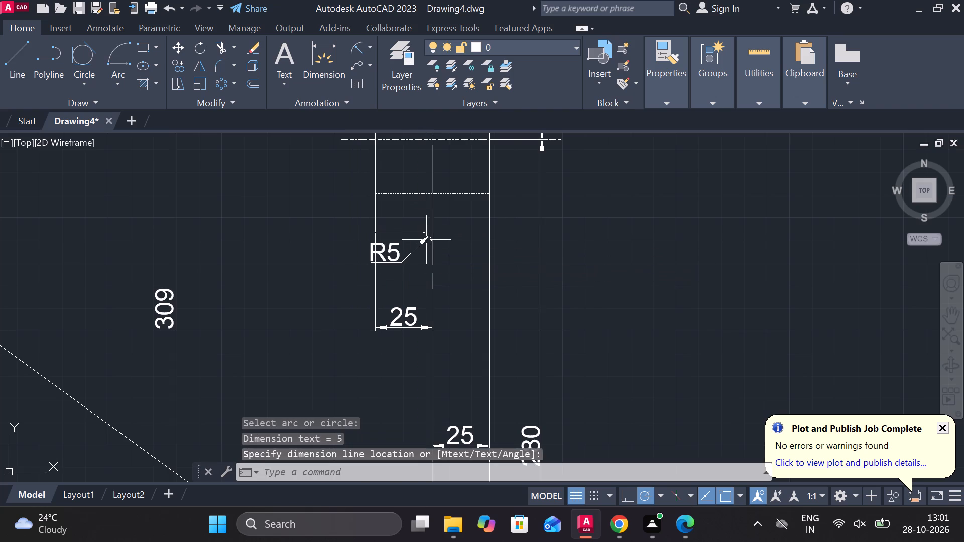
pyautogui.press('Escape')
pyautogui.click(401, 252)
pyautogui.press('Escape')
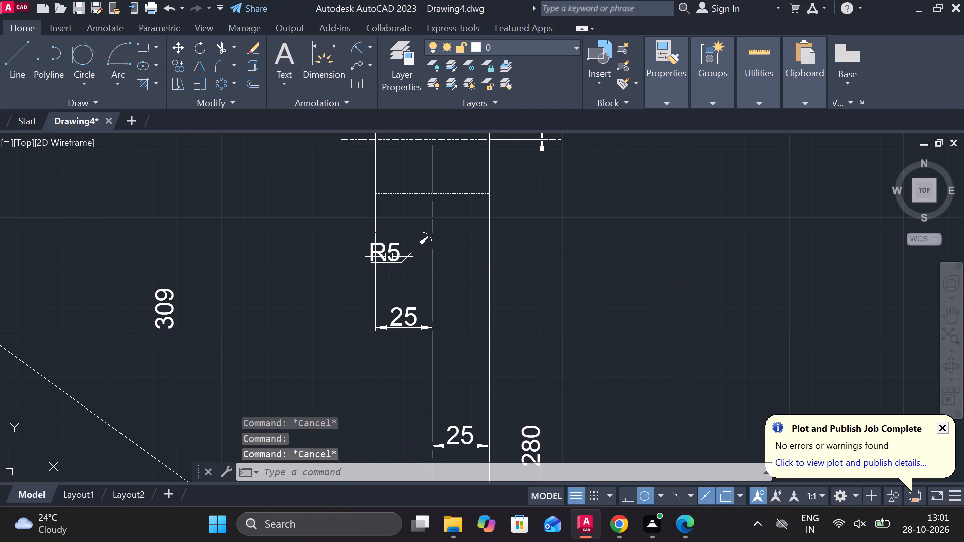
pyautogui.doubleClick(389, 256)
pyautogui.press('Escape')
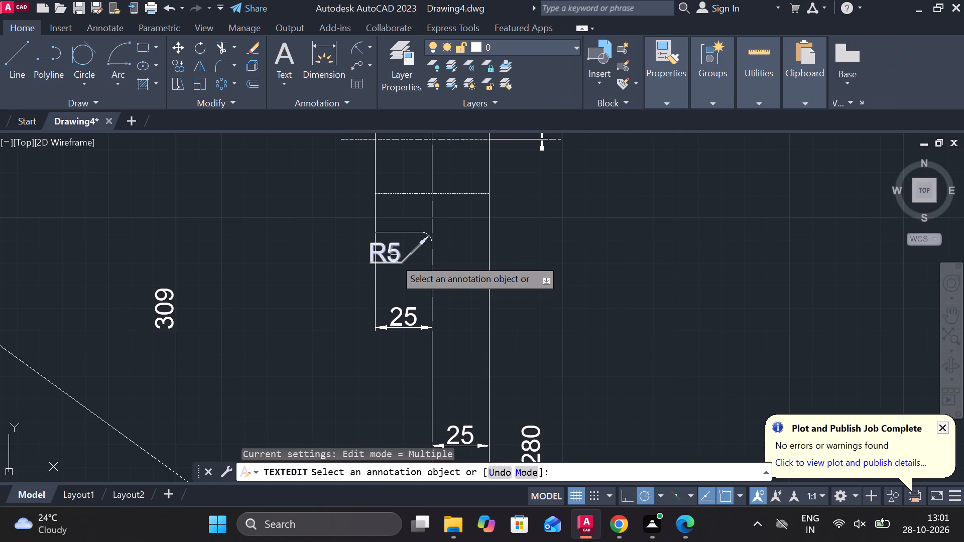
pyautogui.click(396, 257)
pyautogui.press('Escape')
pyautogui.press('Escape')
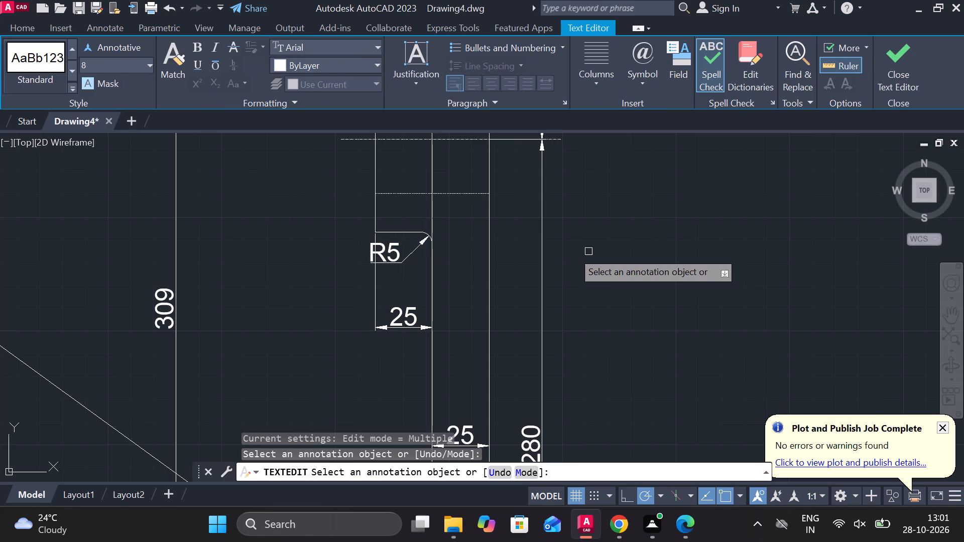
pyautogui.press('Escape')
# Move the upper boss fillet's radius text outside the boss, to the side facing the 309 dimension.
pyautogui.click(383, 257)
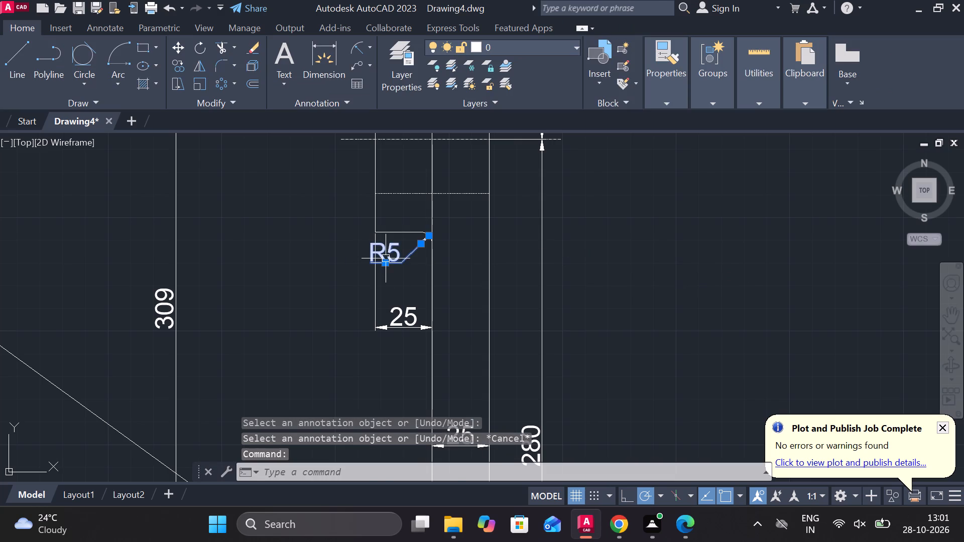
pyautogui.click(387, 263)
pyautogui.click(359, 272)
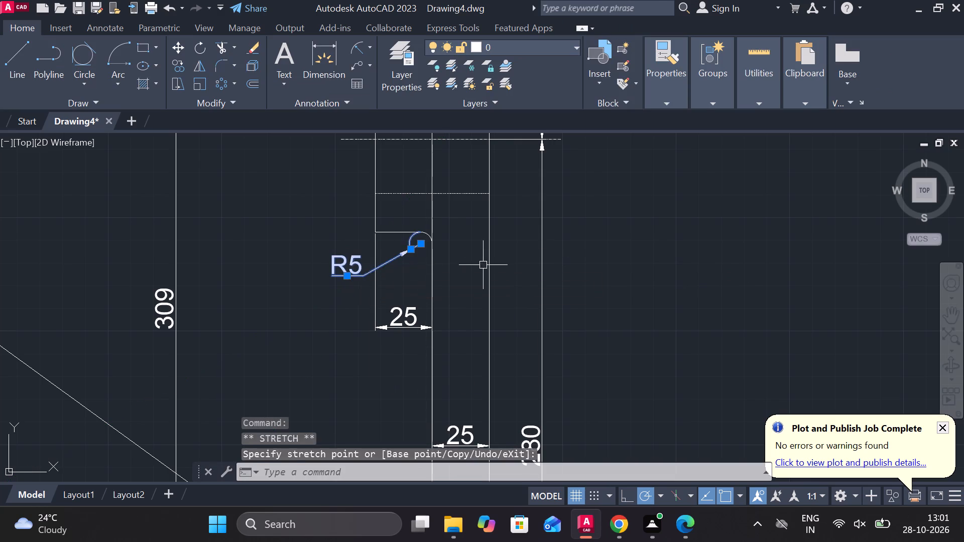
pyautogui.press('Escape')
# Add a radius dimension to the inner rounded corner joining the top plate and vertical flange, with its text above the arc.
pyautogui.scroll(-1, 515, 261)
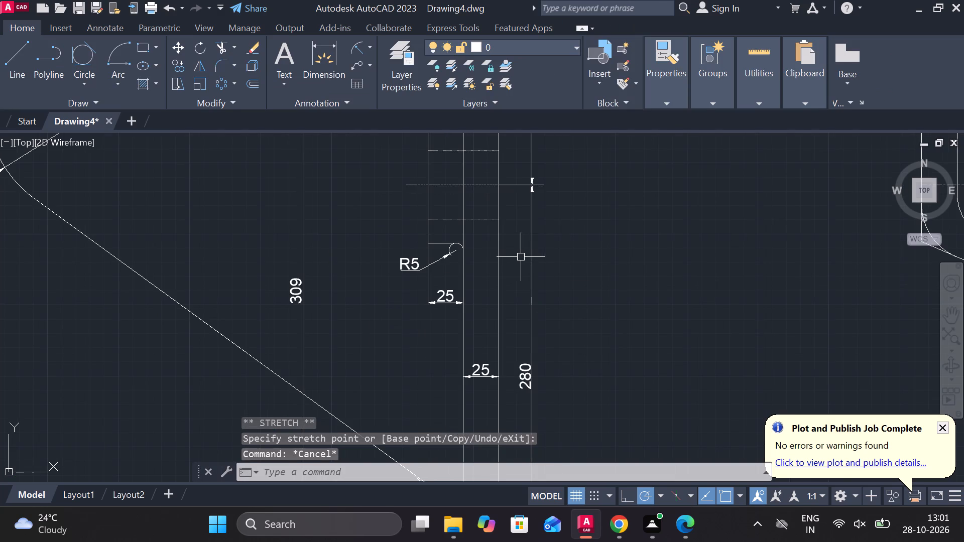
pyautogui.moveTo(528, 257); pyautogui.dragTo(529, 313, button='middle')
pyautogui.moveTo(486, 264); pyautogui.dragTo(487, 322, button='middle')
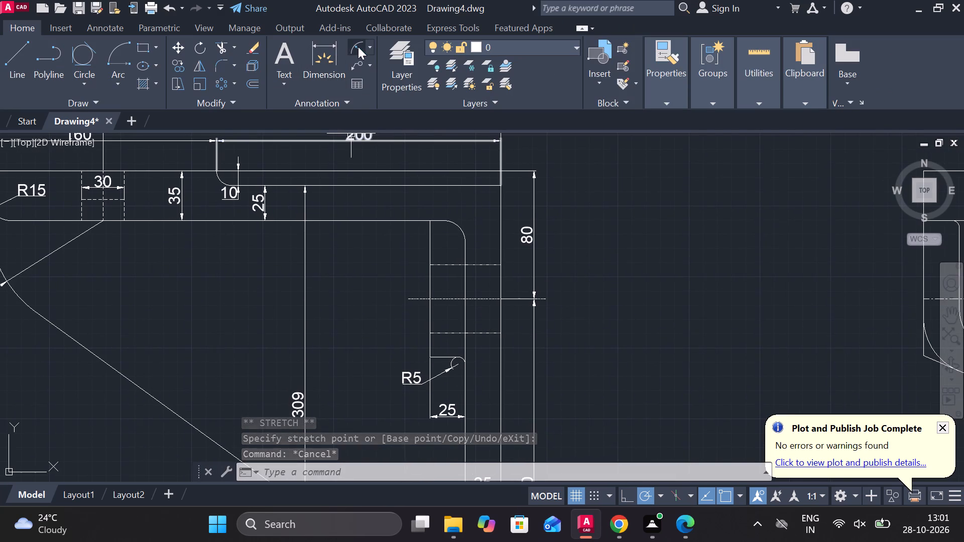
pyautogui.click(358, 47)
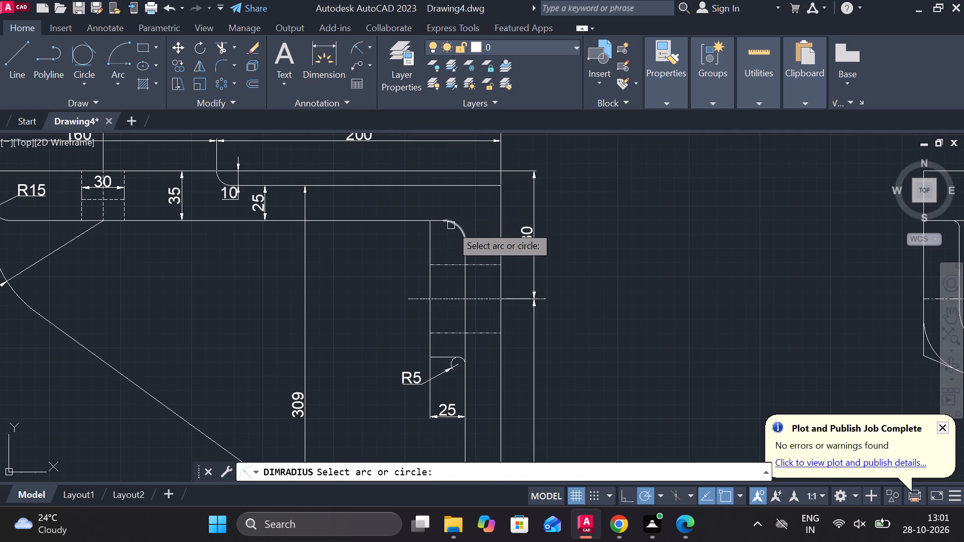
pyautogui.click(451, 225)
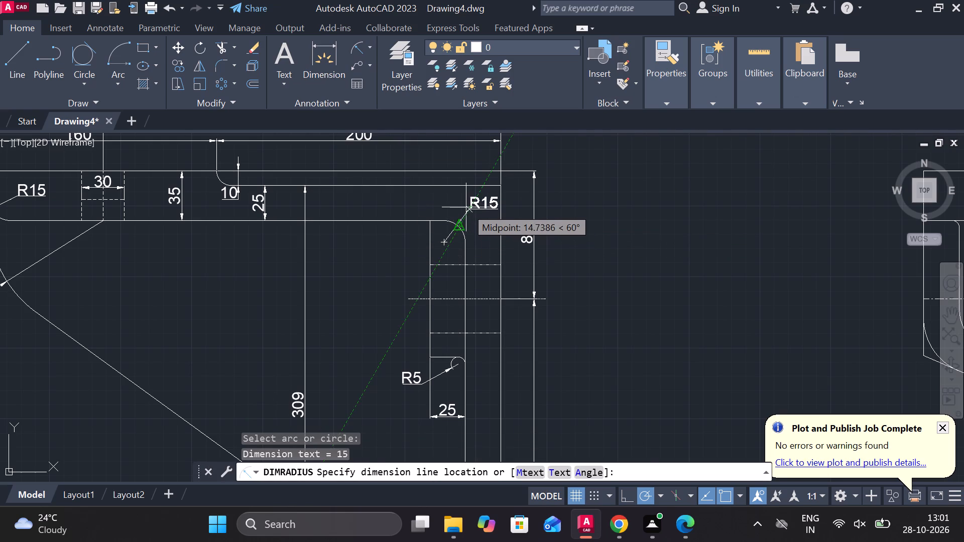
pyautogui.scroll(2, 460, 206)
pyautogui.click(458, 210)
# Add a horizontal linear dimension above the front view's left raised pad, from the plate's outer corner to the first recess.
pyautogui.scroll(-1, 471, 213)
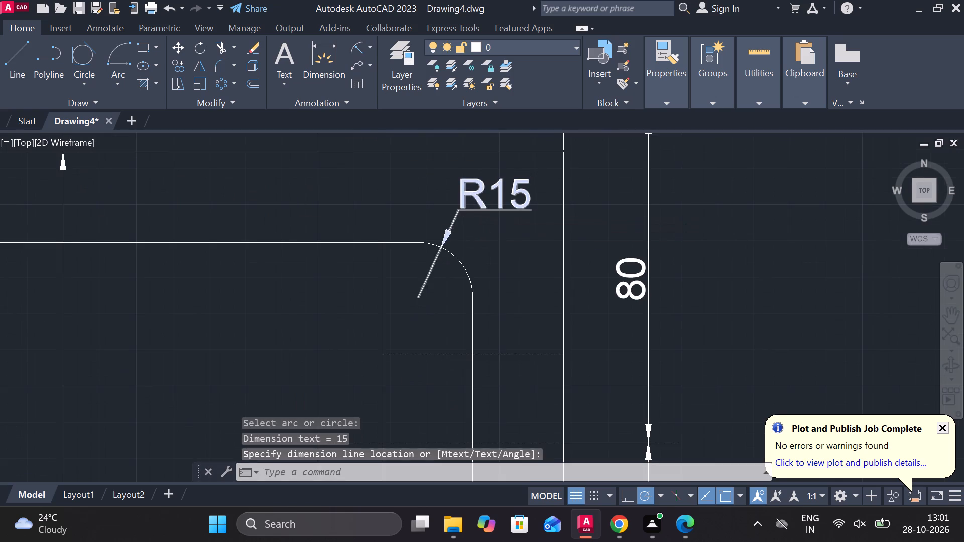
pyautogui.scroll(-1, 471, 213)
pyautogui.scroll(-2, 554, 229)
pyautogui.moveTo(619, 239); pyautogui.dragTo(502, 194, button='middle')
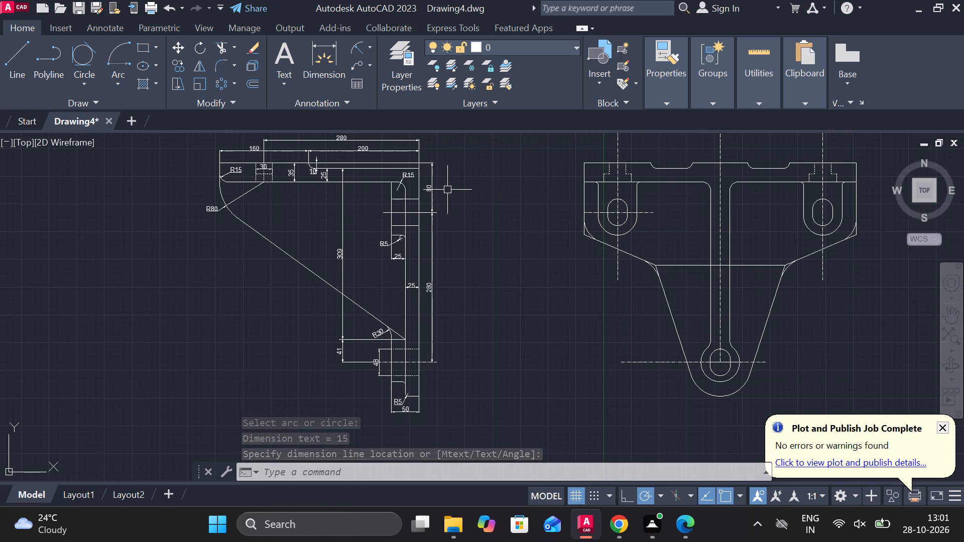
pyautogui.moveTo(506, 243); pyautogui.dragTo(428, 237, button='middle')
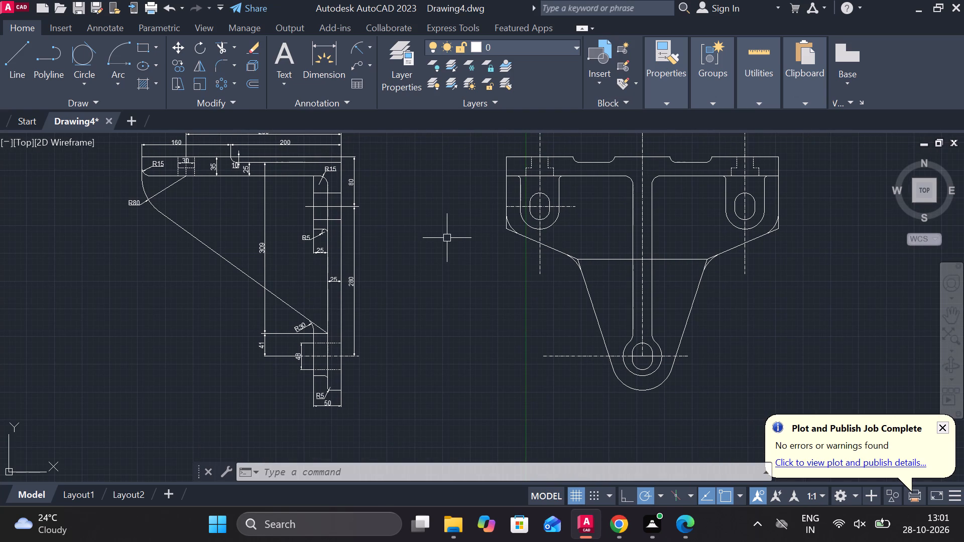
pyautogui.moveTo(448, 235); pyautogui.dragTo(418, 259, button='middle')
pyautogui.click(366, 49)
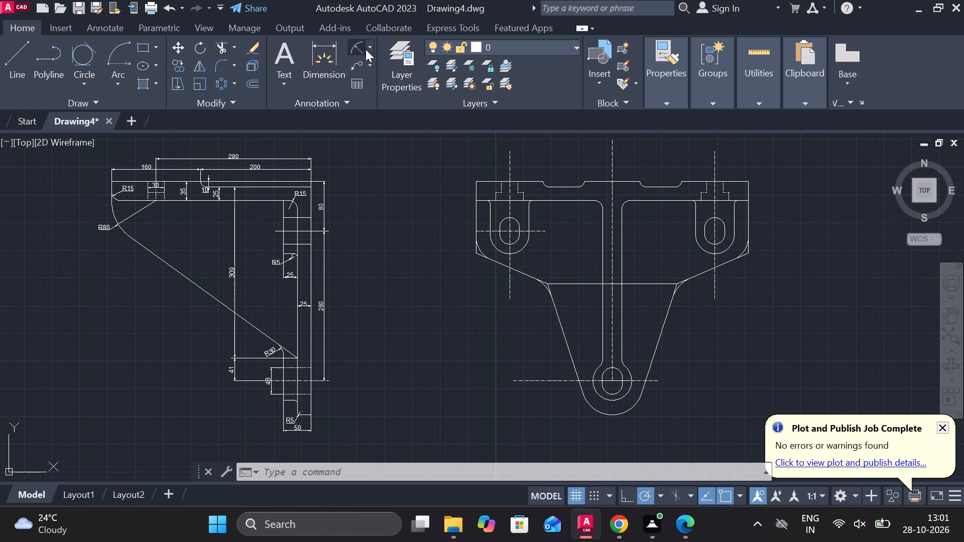
pyautogui.click(372, 47)
pyautogui.click(404, 67)
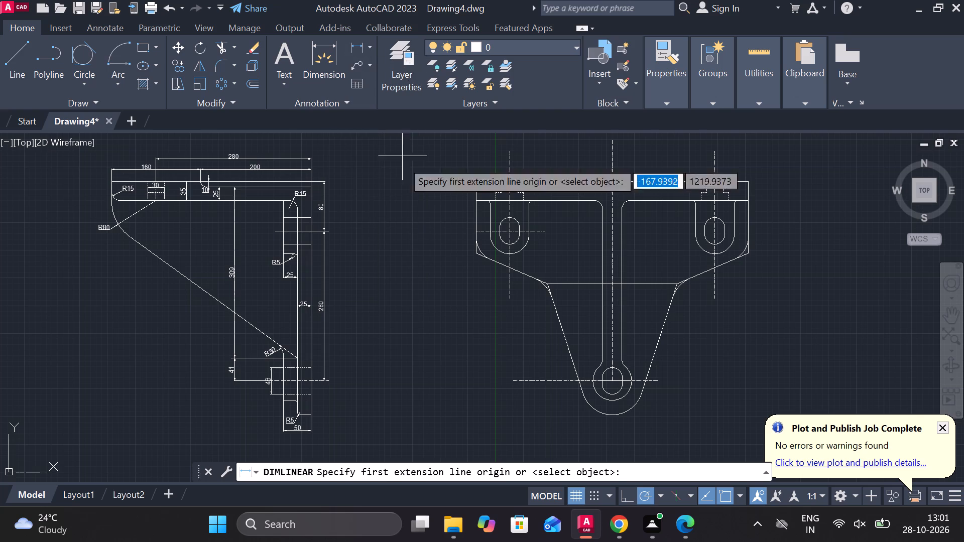
pyautogui.moveTo(424, 228); pyautogui.dragTo(368, 289, button='middle')
pyautogui.scroll(1, 386, 249)
pyautogui.moveTo(386, 249); pyautogui.dragTo(265, 253, button='middle')
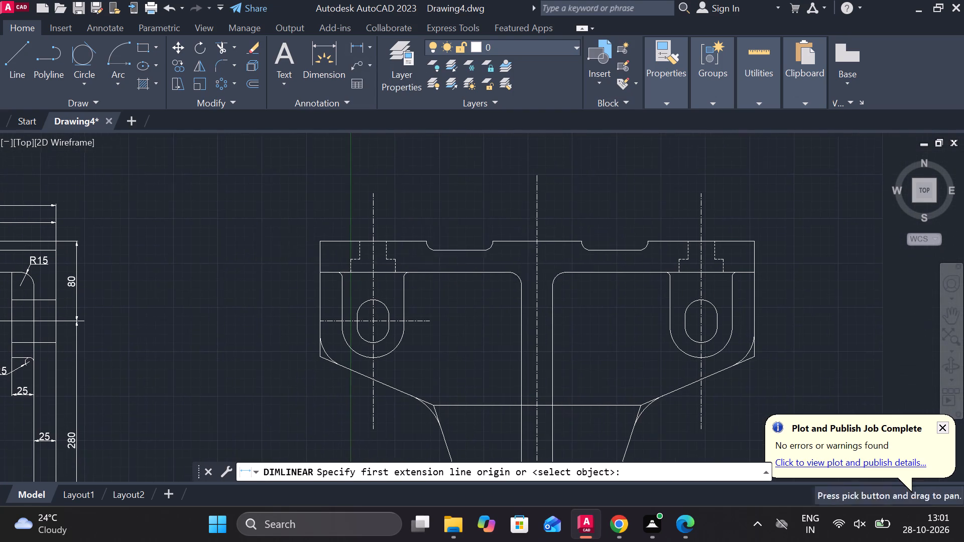
pyautogui.click(313, 239)
pyautogui.click(426, 241)
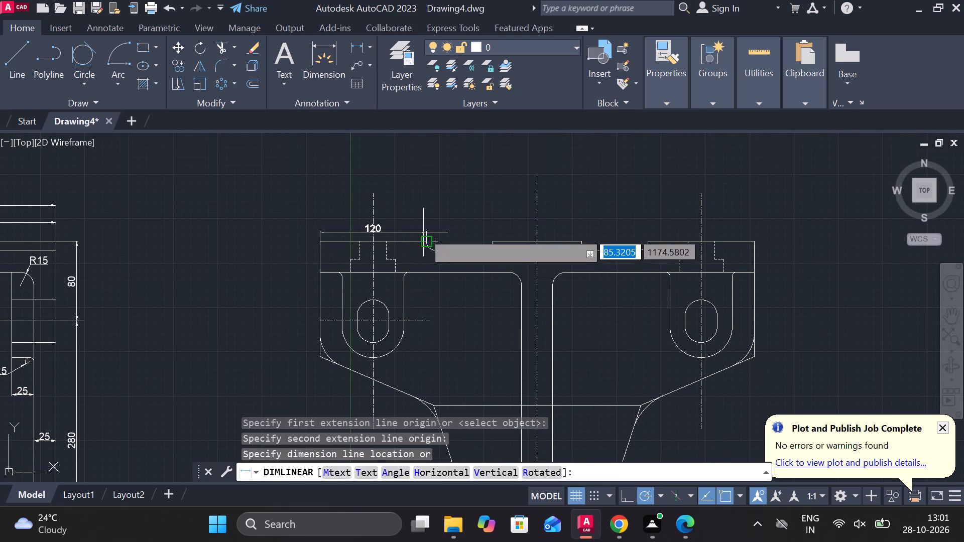
pyautogui.click(408, 220)
# Add a horizontal linear dimension across the middle raised pad between the two recesses, in line with the left pad's dimension.
pyautogui.moveTo(446, 222); pyautogui.dragTo(424, 217, button='middle')
pyautogui.press('space')
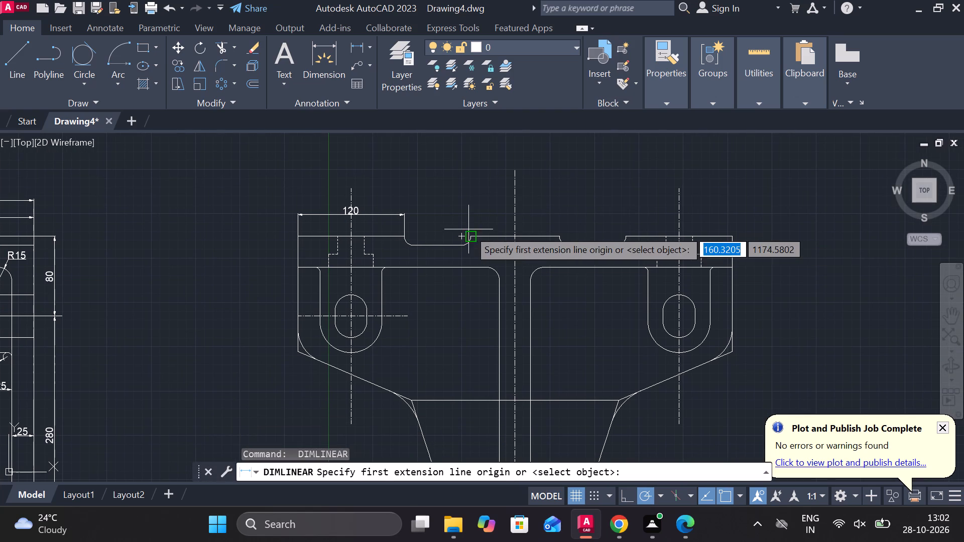
pyautogui.click(472, 233)
pyautogui.click(562, 237)
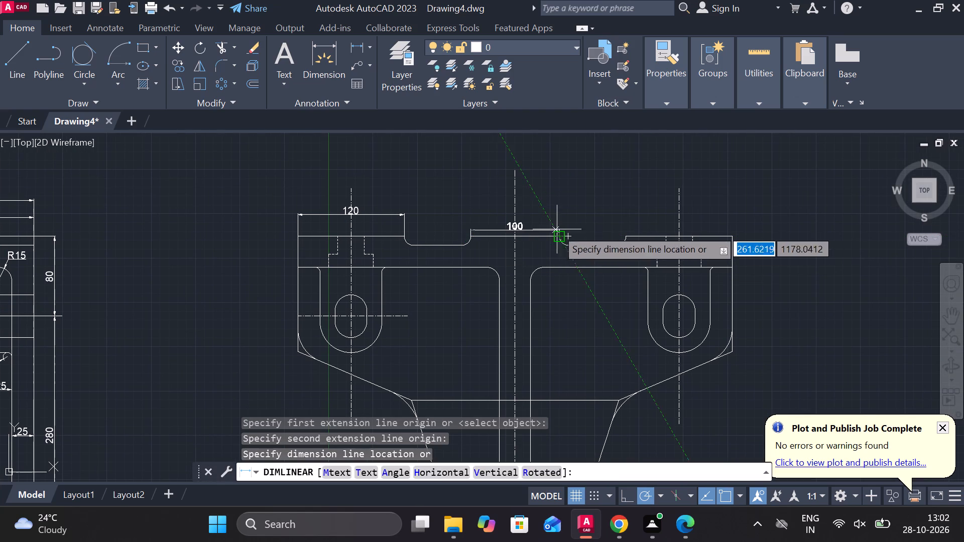
pyautogui.click(410, 214)
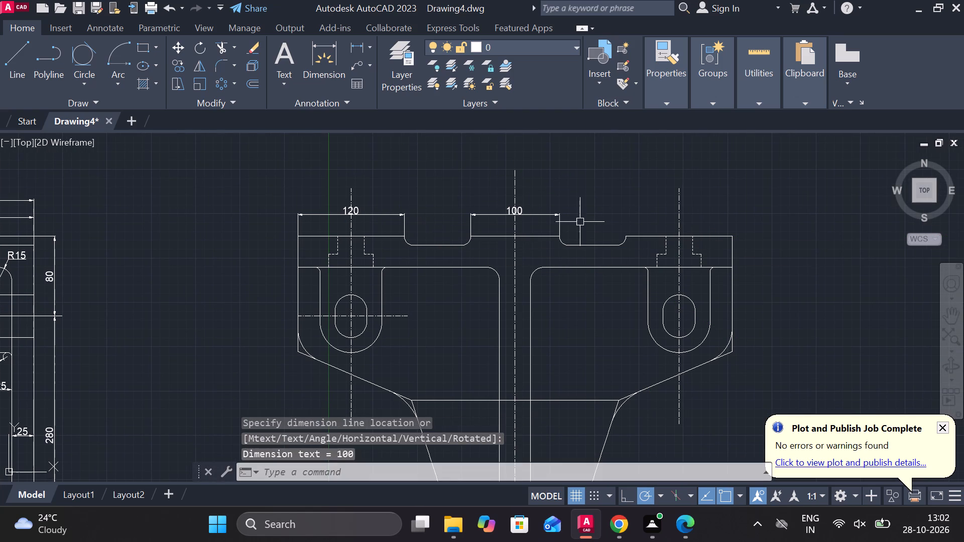
# Dimension the front view's right raised pad horizontally, aligning its dimension line with the middle pad's dimension.
pyautogui.moveTo(580, 222); pyautogui.dragTo(492, 214, button='middle')
pyautogui.press('space')
pyautogui.click(537, 226)
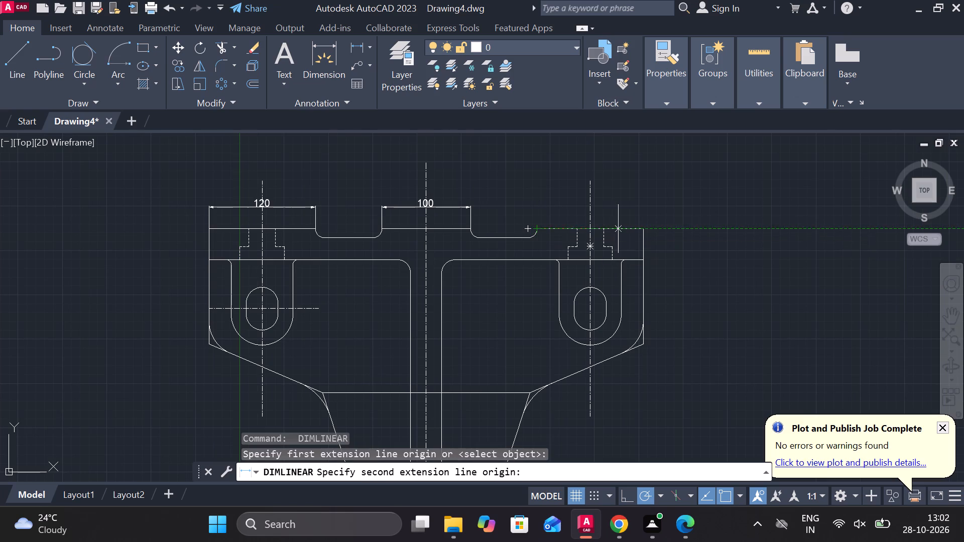
pyautogui.click(644, 230)
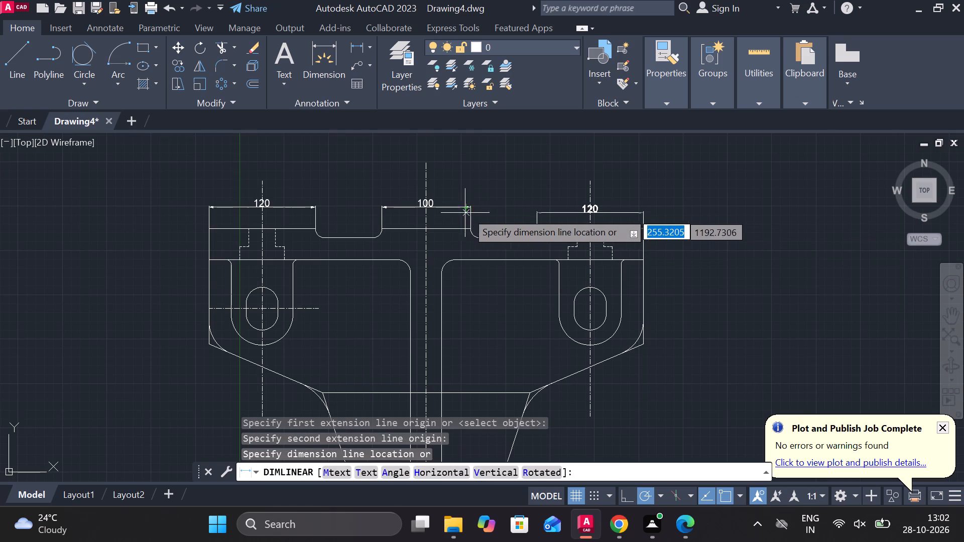
pyautogui.scroll(3, 473, 211)
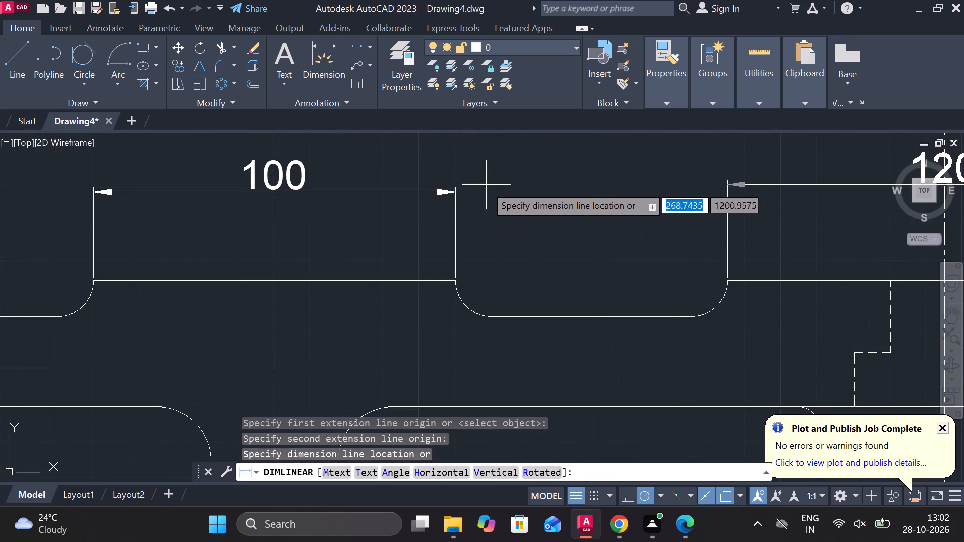
pyautogui.click(459, 193)
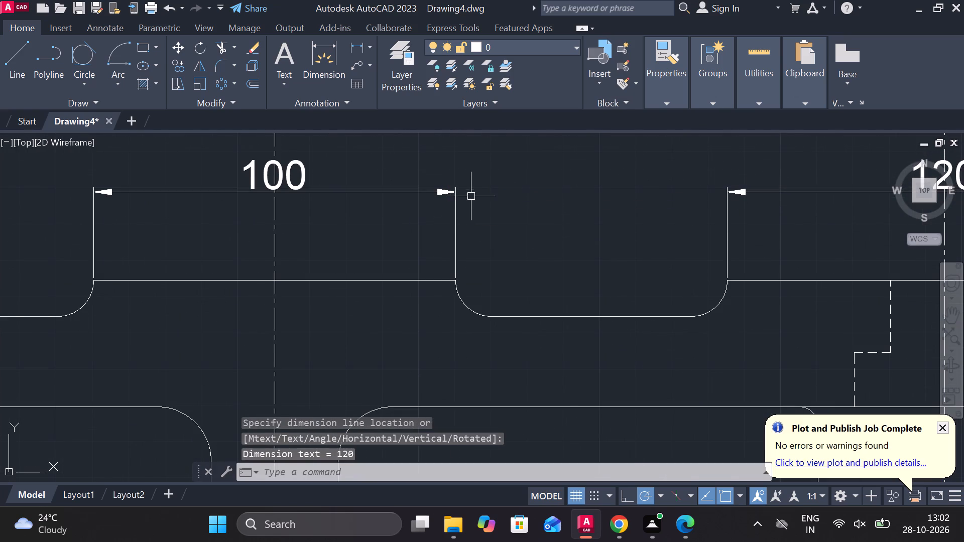
# Add a linear dimension between the left and right boss centrelines, placed above the row of pad dimensions.
pyautogui.scroll(-2, 474, 199)
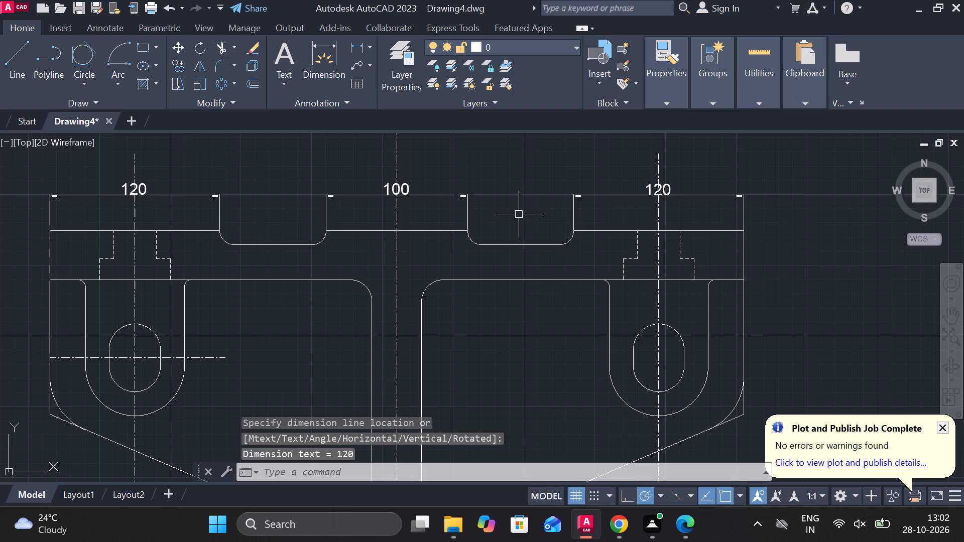
pyautogui.press('space')
pyautogui.scroll(-2, 530, 217)
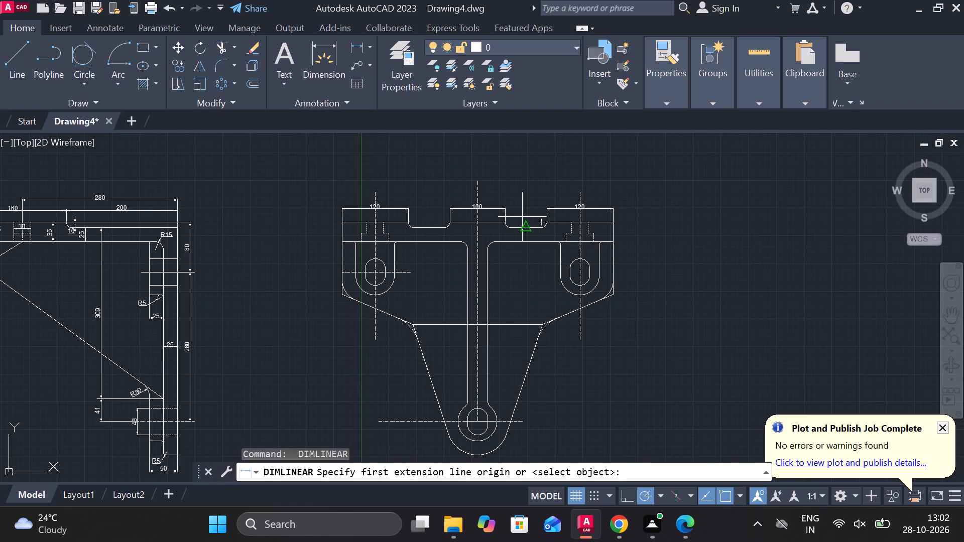
pyautogui.scroll(2, 404, 204)
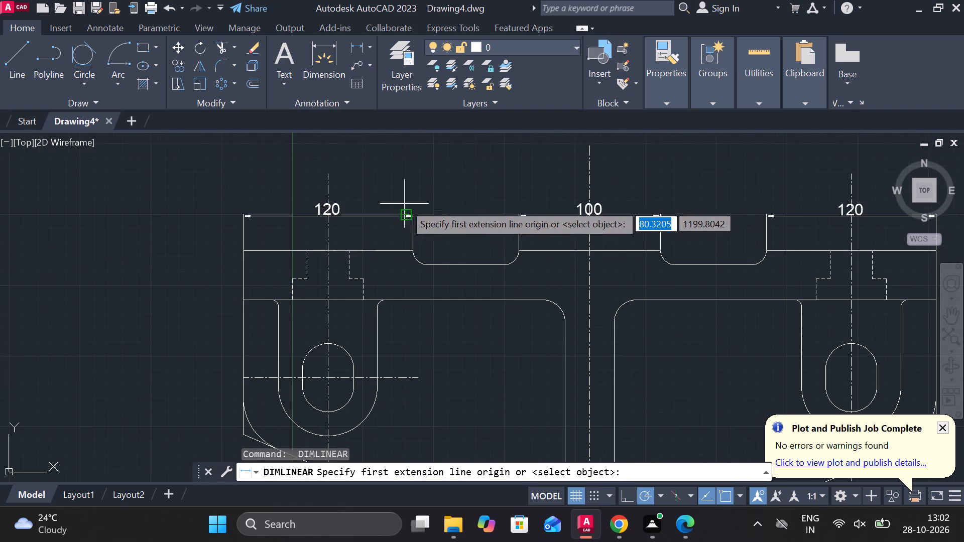
pyautogui.click(331, 183)
pyautogui.scroll(-2, 331, 183)
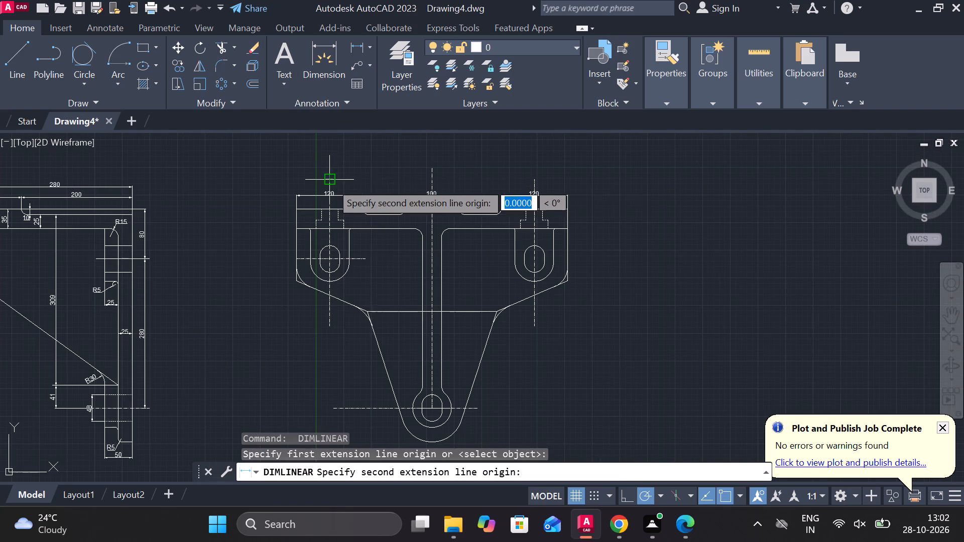
pyautogui.click(534, 184)
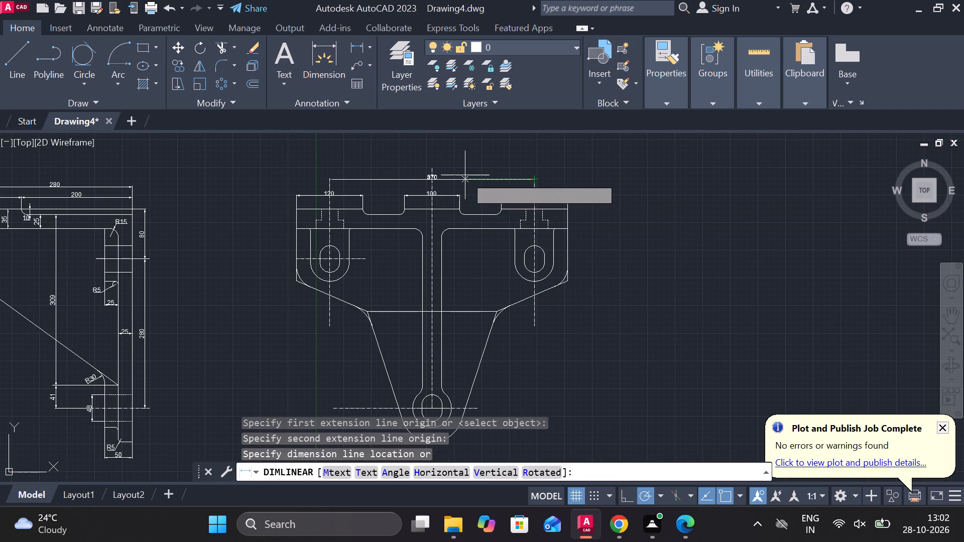
pyautogui.click(462, 174)
# Set the ISO-25 dimension style's text height to 8.5 and make that style current.
pyautogui.moveTo(457, 186); pyautogui.dragTo(561, 198, button='middle')
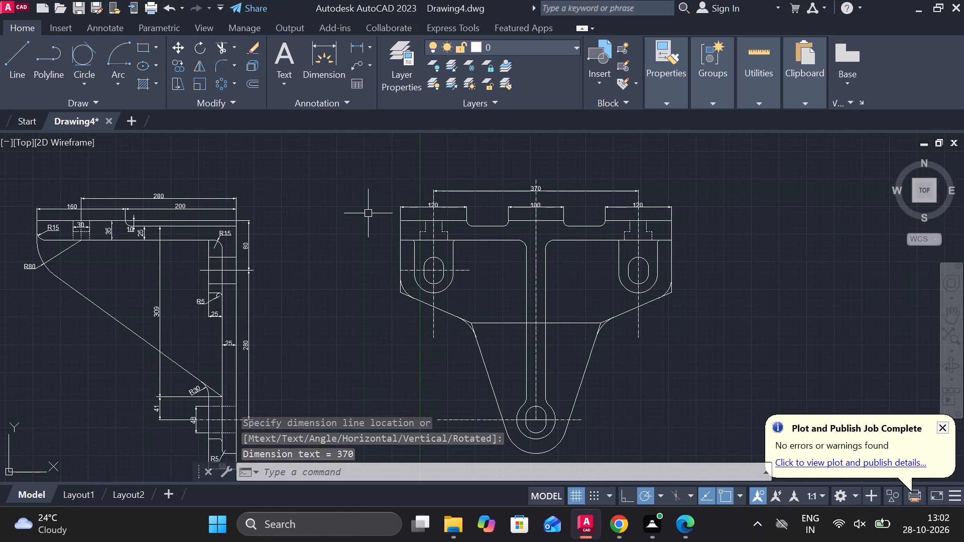
pyautogui.moveTo(365, 218); pyautogui.dragTo(435, 201, button='middle')
pyautogui.press('Escape')
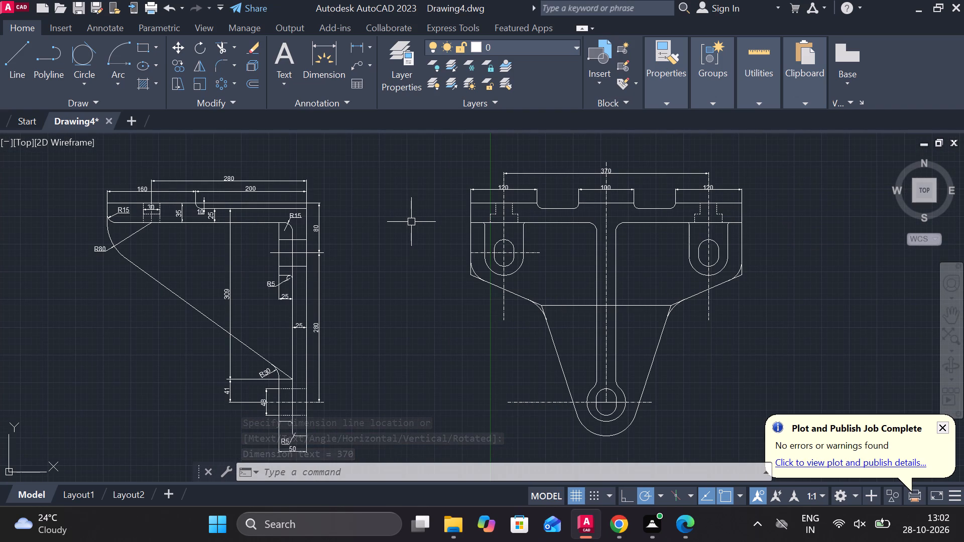
pyautogui.write('D')
pyautogui.press('space')
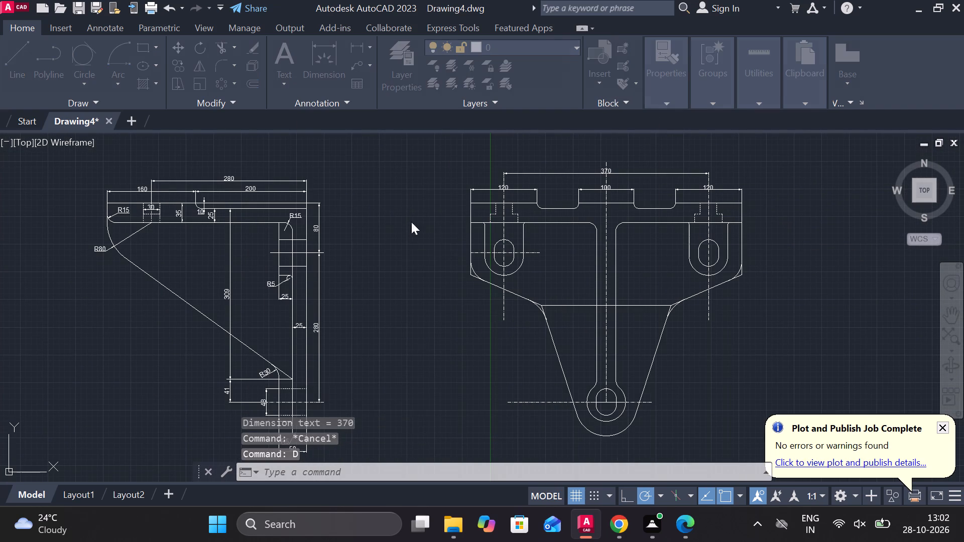
pyautogui.click(634, 221)
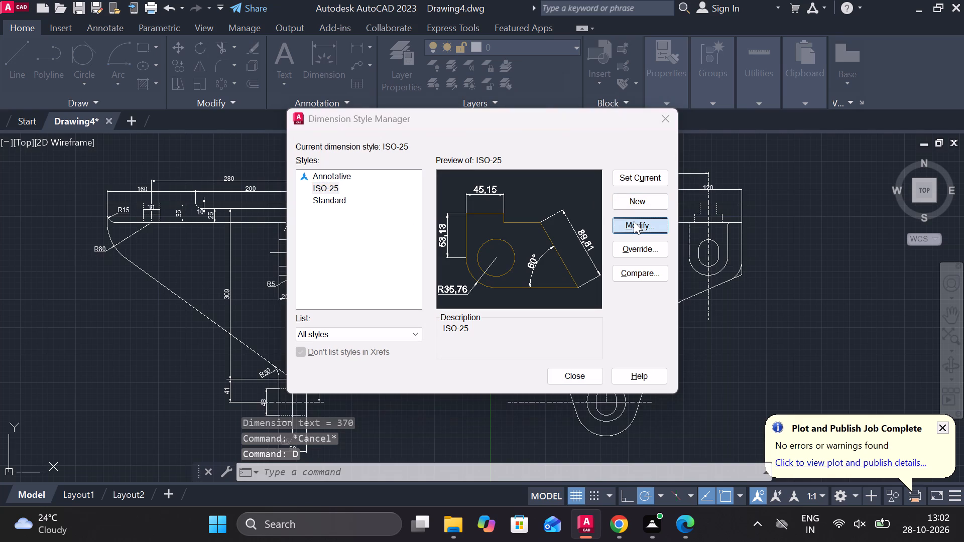
pyautogui.doubleClick(391, 88)
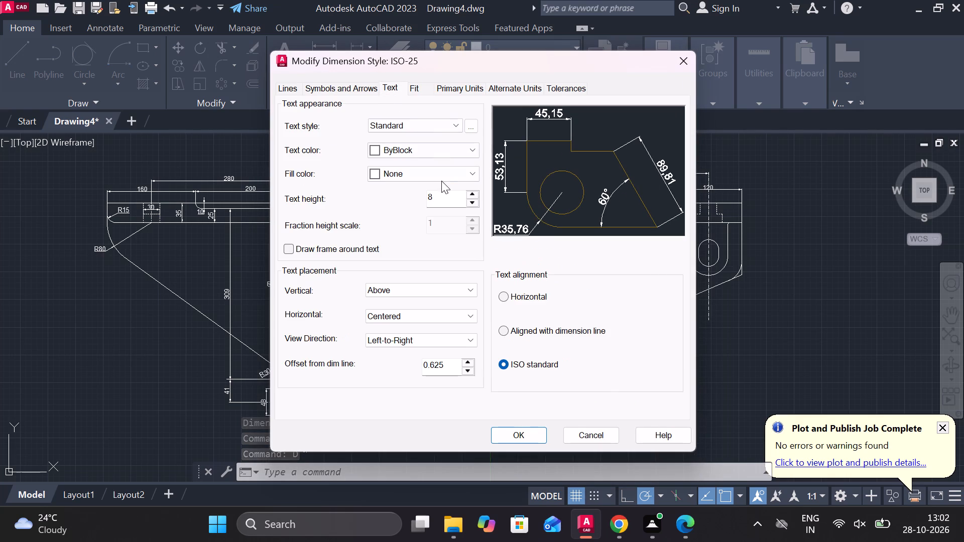
pyautogui.click(441, 200)
pyautogui.write('.5')
pyautogui.click(517, 437)
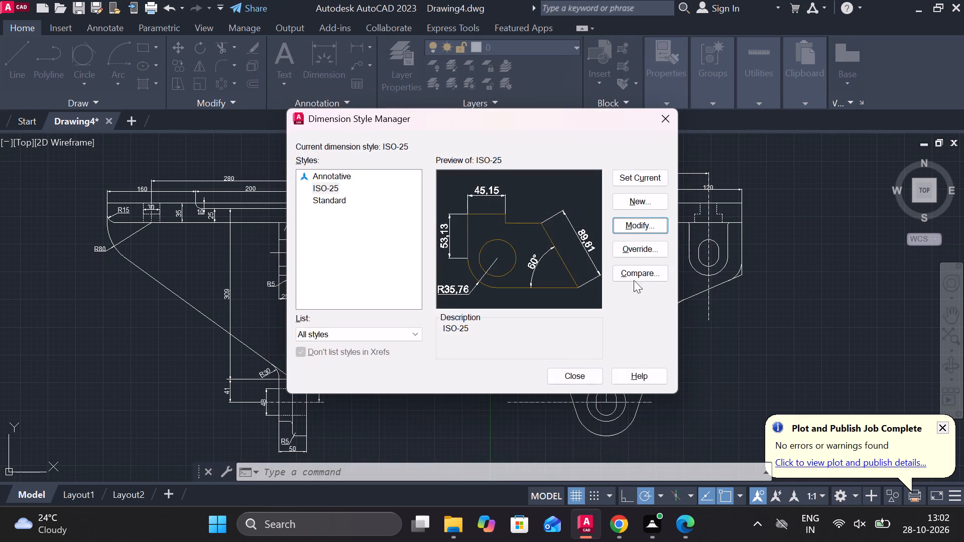
pyautogui.click(623, 174)
pyautogui.click(577, 370)
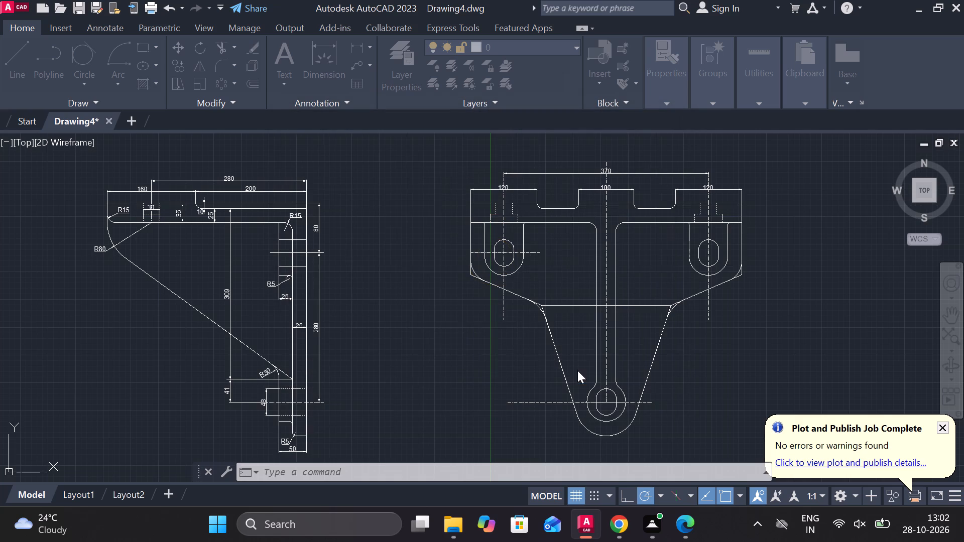
# Add a vertical linear dimension for the left hole's hidden counterbore depth, placed outside the front view's left edge.
pyautogui.moveTo(629, 265); pyautogui.dragTo(561, 261, button='middle')
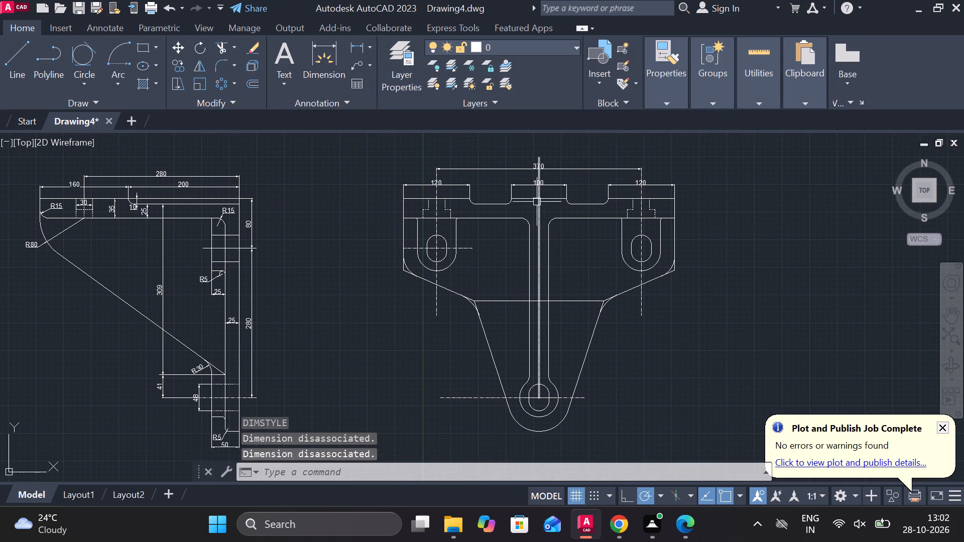
pyautogui.click(355, 49)
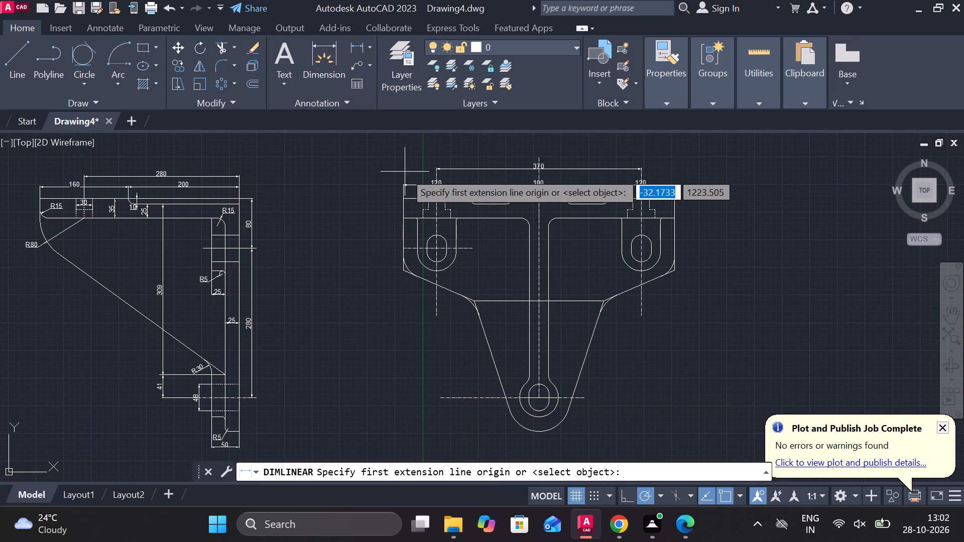
pyautogui.scroll(1, 459, 181)
pyautogui.scroll(1, 500, 215)
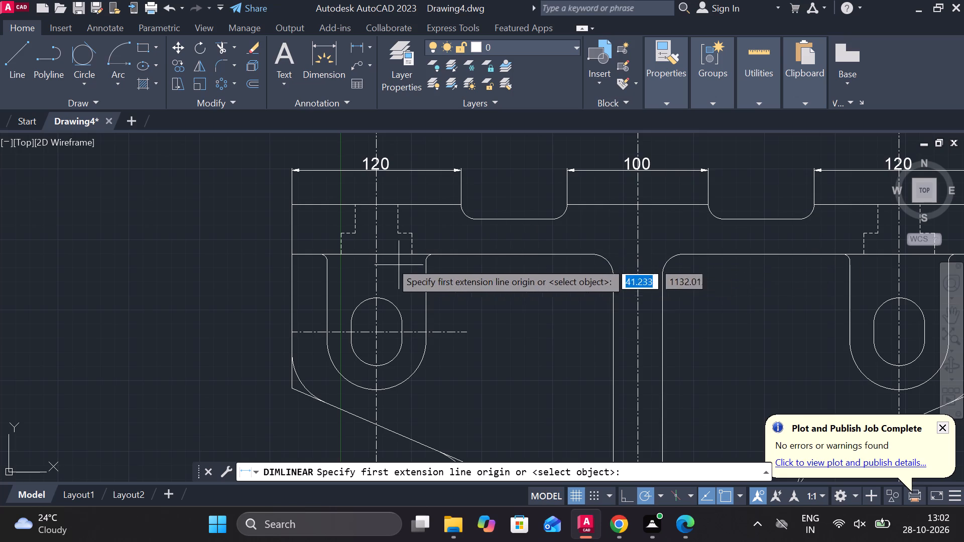
pyautogui.click(337, 231)
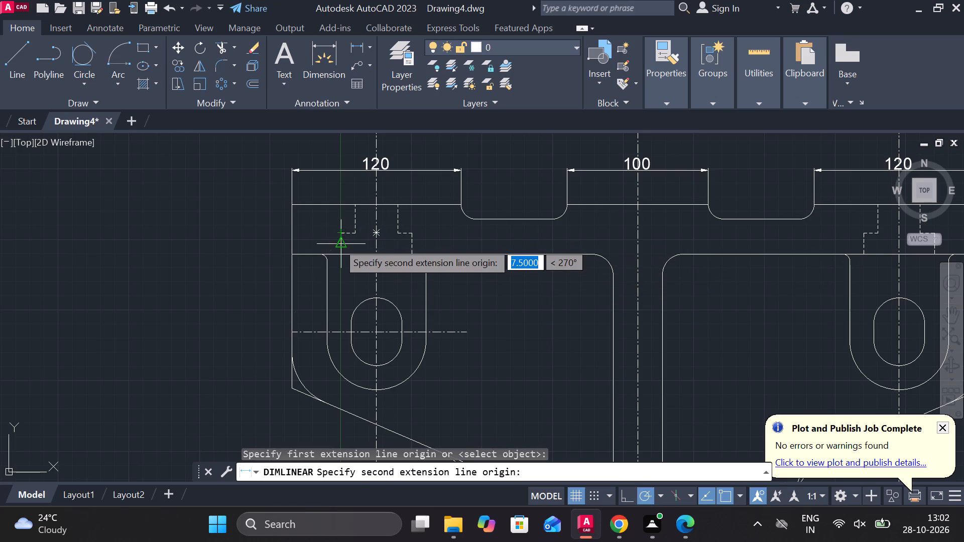
pyautogui.click(336, 254)
pyautogui.click(260, 252)
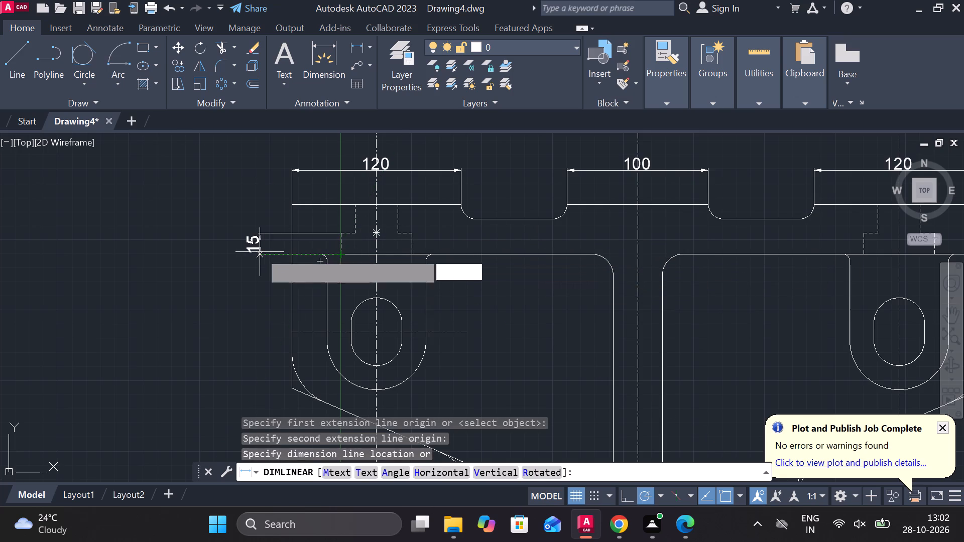
# Add a horizontal dimension across the narrow upper part of the left hidden hole, placed just above its step.
pyautogui.press('space')
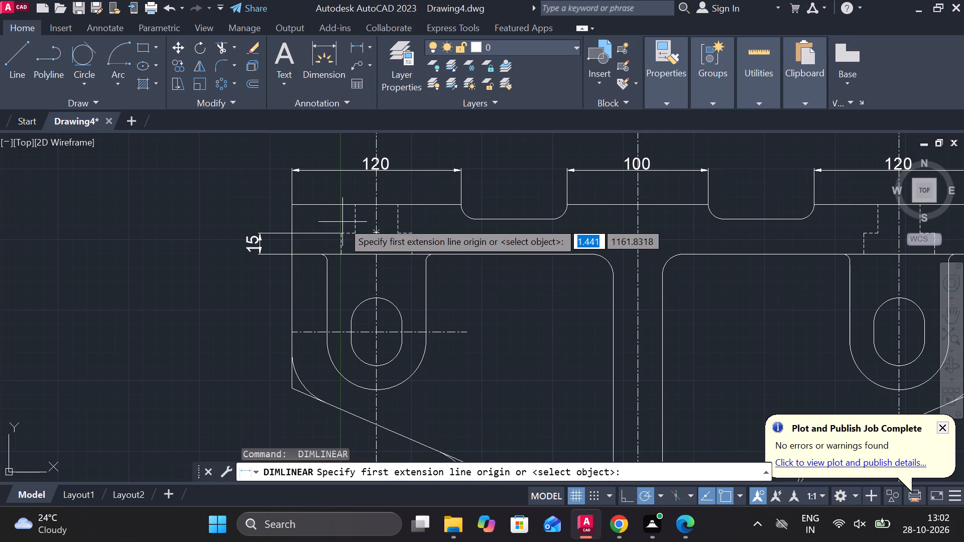
pyautogui.click(355, 217)
pyautogui.click(399, 217)
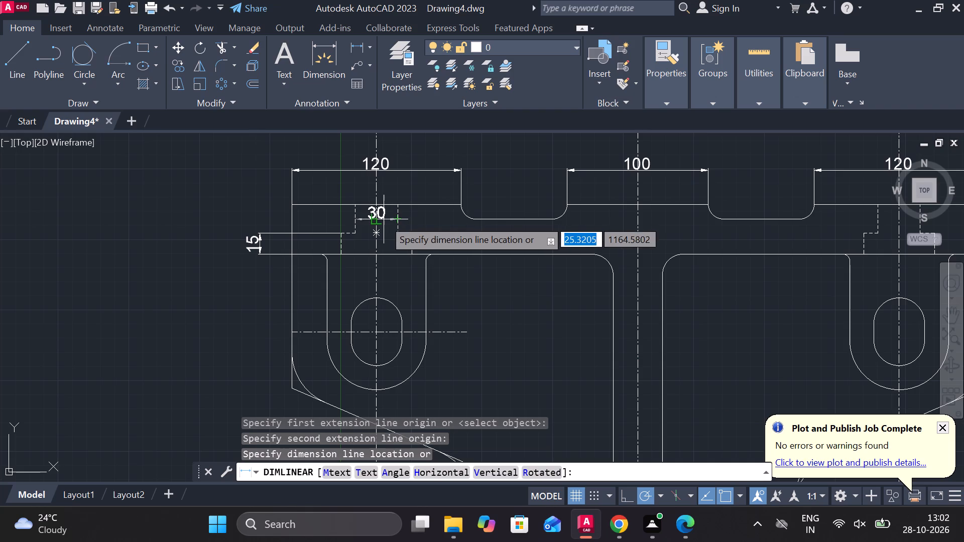
pyautogui.scroll(2, 382, 219)
pyautogui.click(372, 229)
# Add a horizontal dimension across the wide lower part of the left hidden counterbore, placed just below the flange's underside.
pyautogui.moveTo(378, 247); pyautogui.dragTo(371, 198, button='middle')
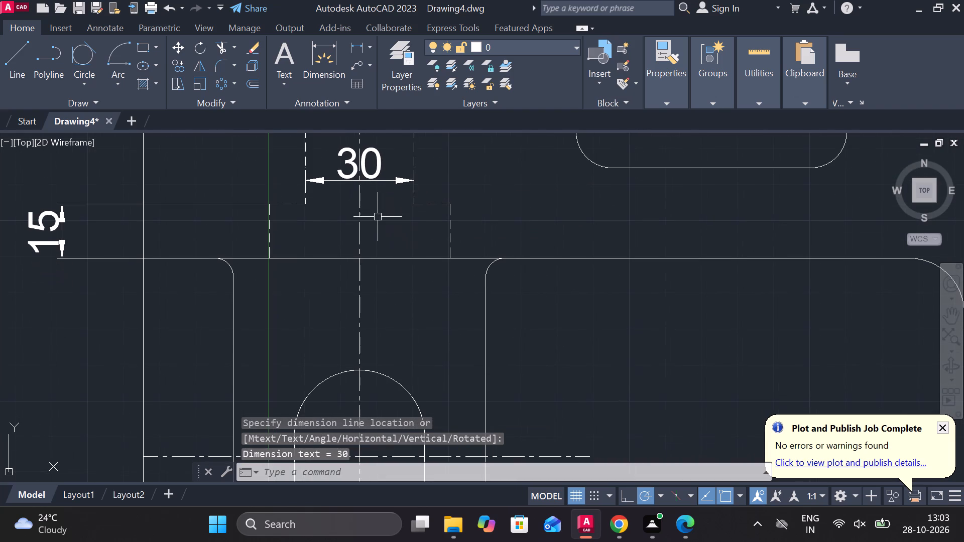
pyautogui.press('space')
pyautogui.click(271, 258)
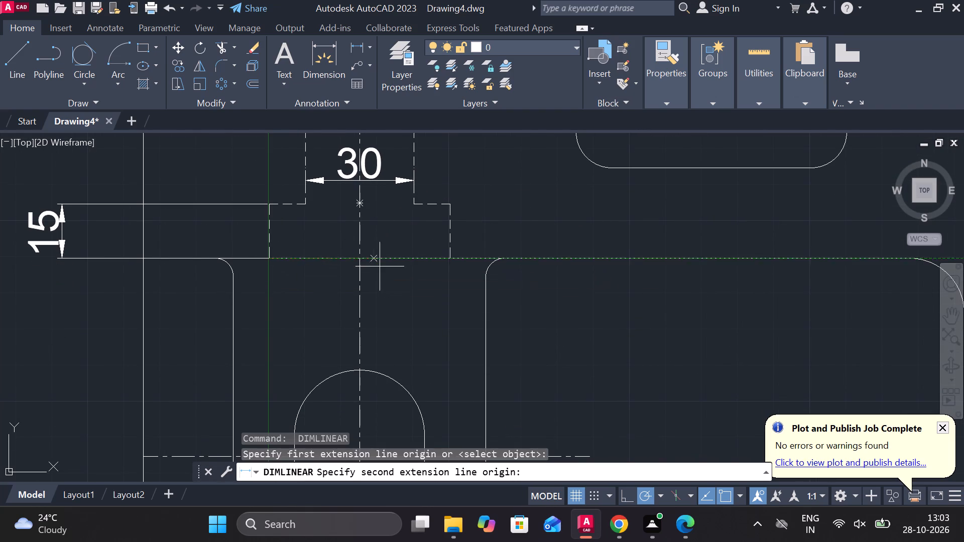
pyautogui.click(446, 263)
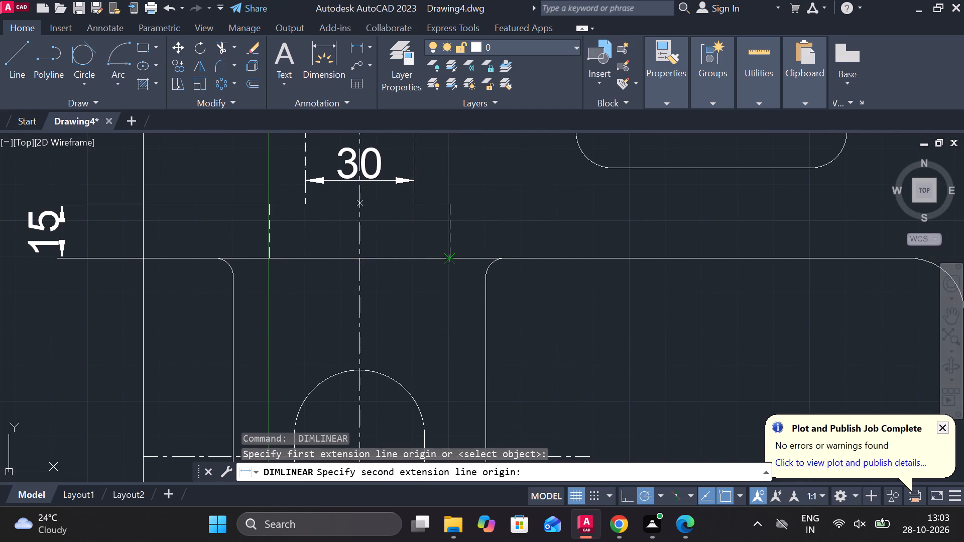
pyautogui.moveTo(384, 292); pyautogui.dragTo(383, 280, button='middle')
pyautogui.click(387, 292)
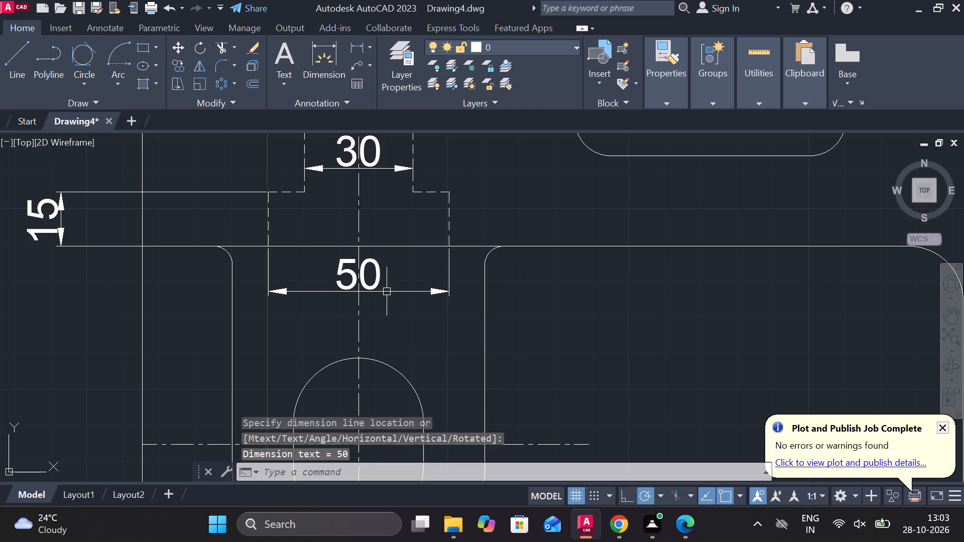
# Add a vertical dimension for the front view's left edge, from the top corner to the start of the slope, placed outside the counterbore depth dimension.
pyautogui.moveTo(389, 291); pyautogui.dragTo(414, 236, button='middle')
pyautogui.scroll(1, 411, 236)
pyautogui.scroll(-3, 413, 262)
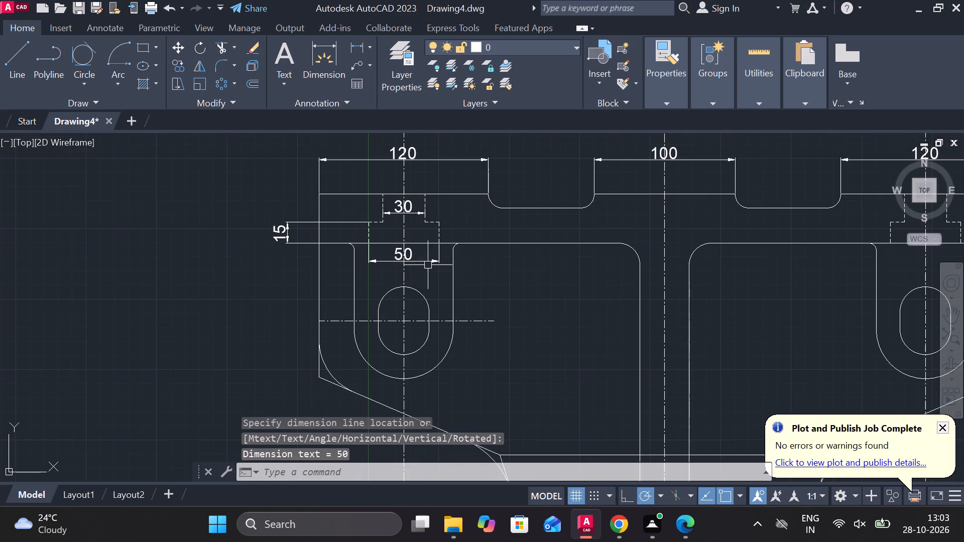
pyautogui.scroll(1, 372, 258)
pyautogui.moveTo(374, 258); pyautogui.dragTo(477, 213, button='middle')
pyautogui.scroll(-1, 460, 230)
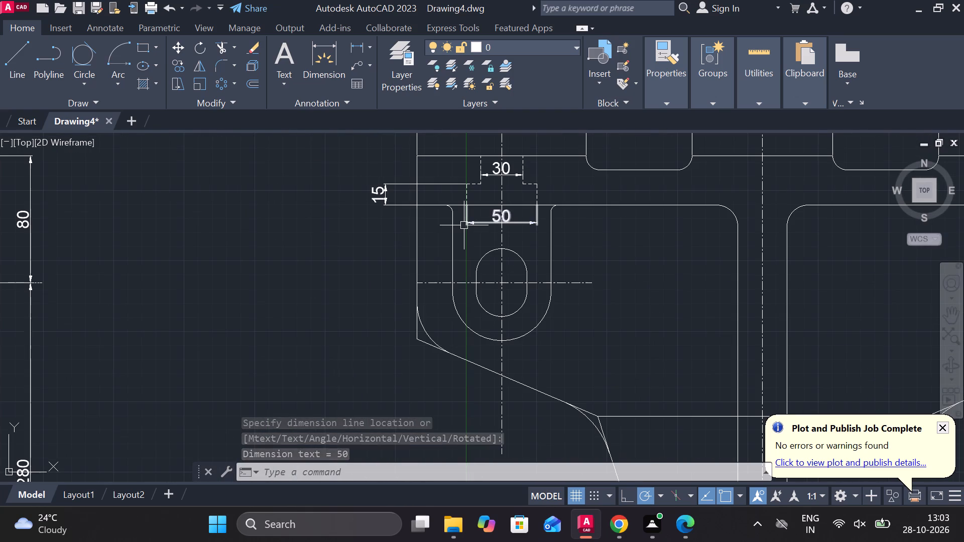
pyautogui.press('space')
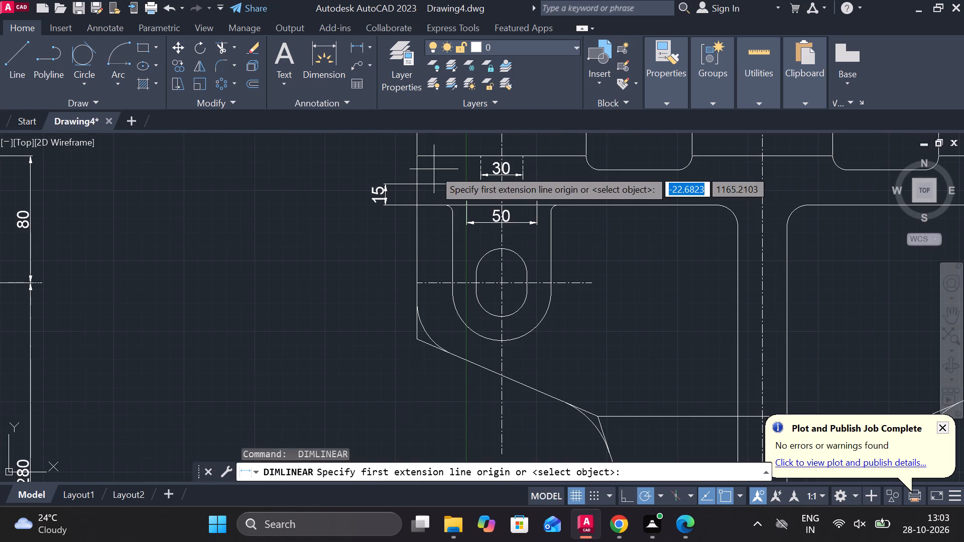
pyautogui.click(417, 162)
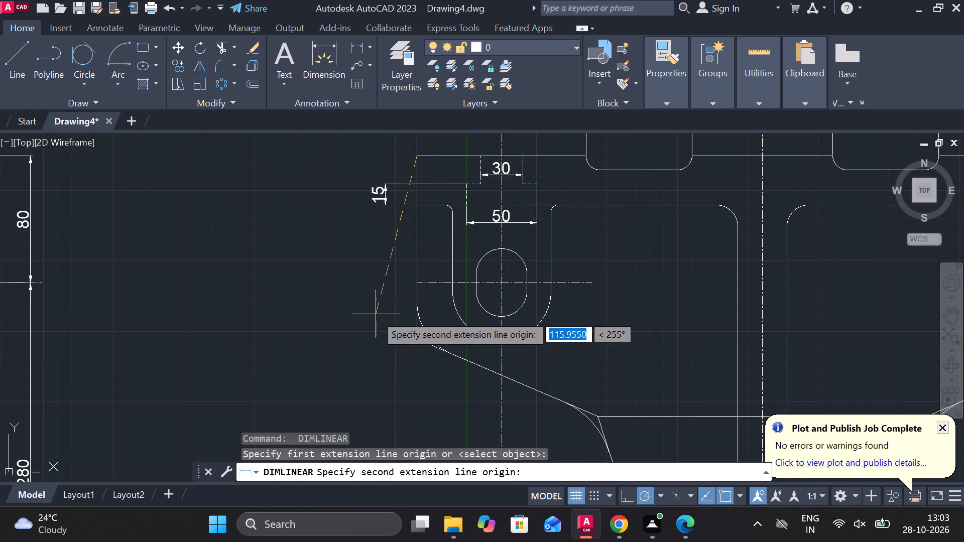
pyautogui.click(419, 341)
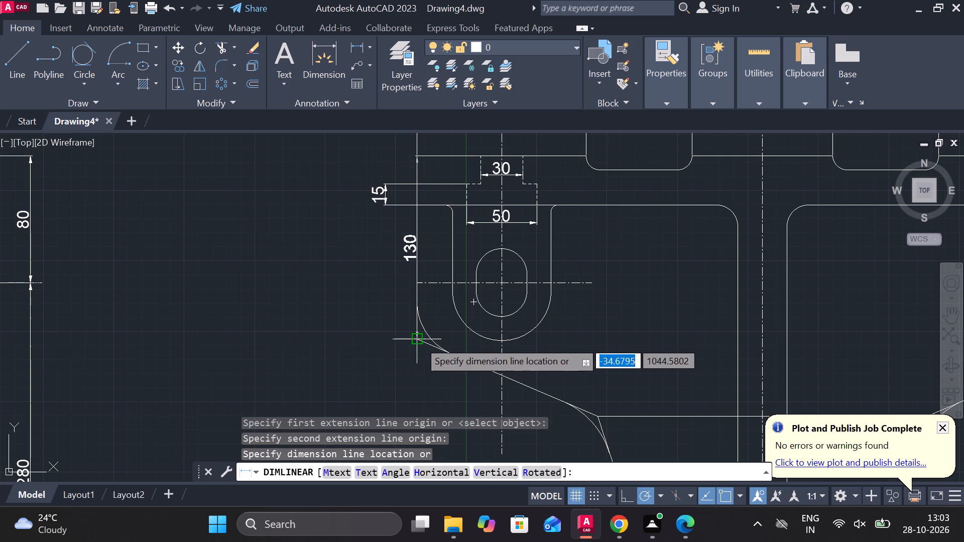
pyautogui.click(353, 313)
# Add a vertical dimension for the left sloped shoulder's drop, aligned with the left edge's height dimension above it.
pyautogui.moveTo(371, 321); pyautogui.dragTo(363, 276, button='middle')
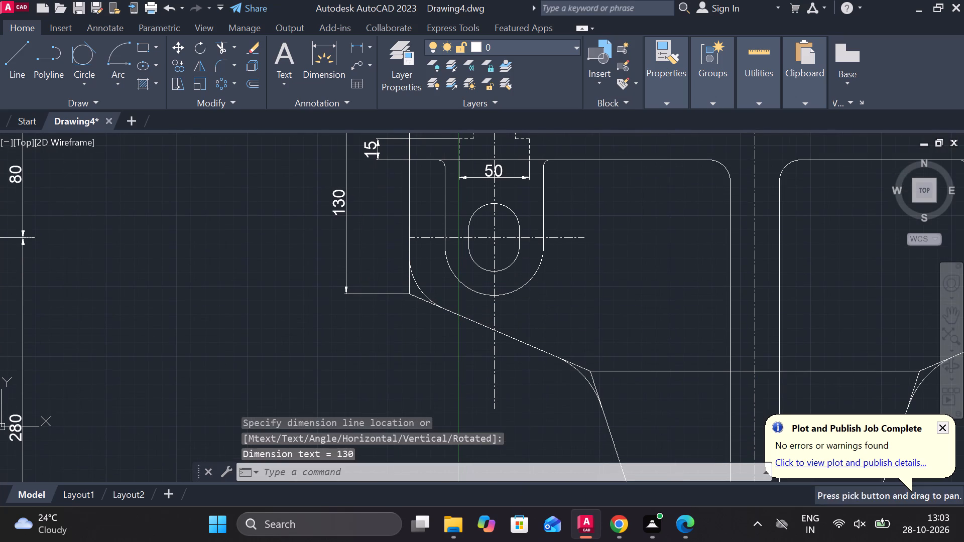
pyautogui.press('space')
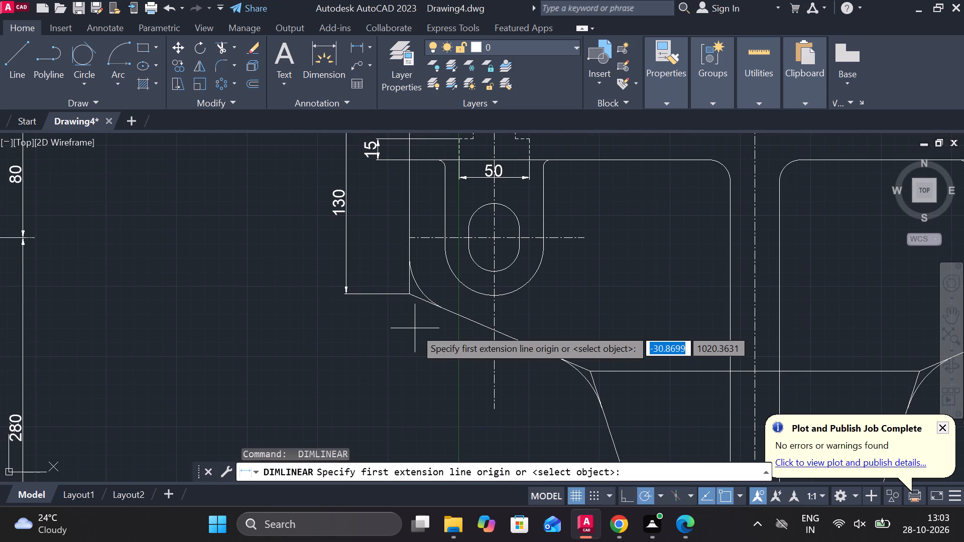
pyautogui.moveTo(415, 328); pyautogui.dragTo(408, 287, button='middle')
pyautogui.click(397, 252)
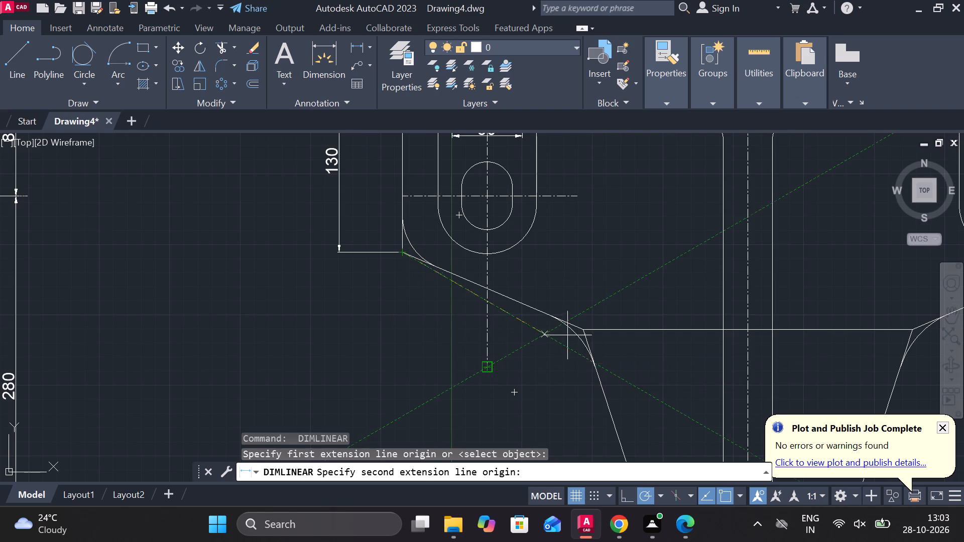
pyautogui.click(581, 327)
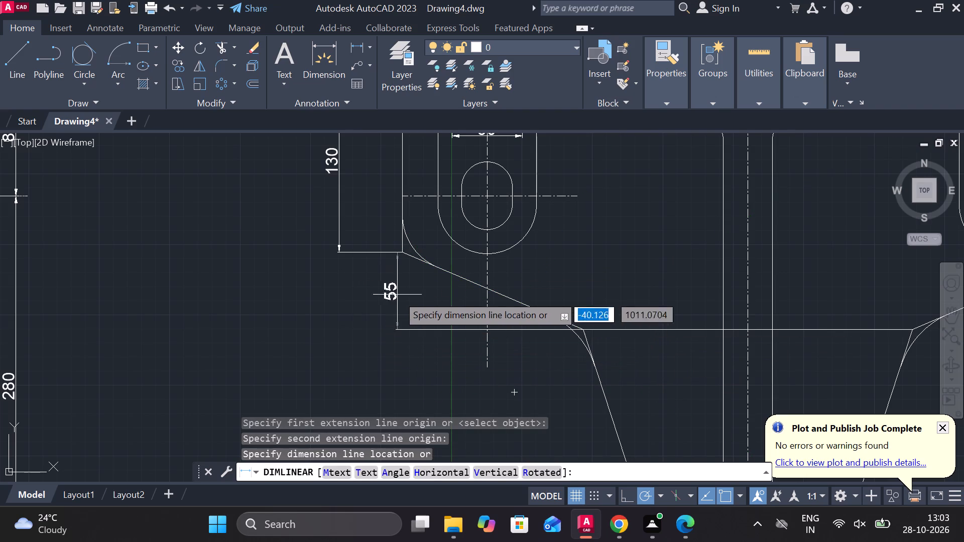
pyautogui.click(339, 251)
# Add a horizontal dimension between the lower corners of the left and right sloped shoulders, placed just above their connecting line.
pyautogui.moveTo(371, 284); pyautogui.dragTo(371, 277, button='middle')
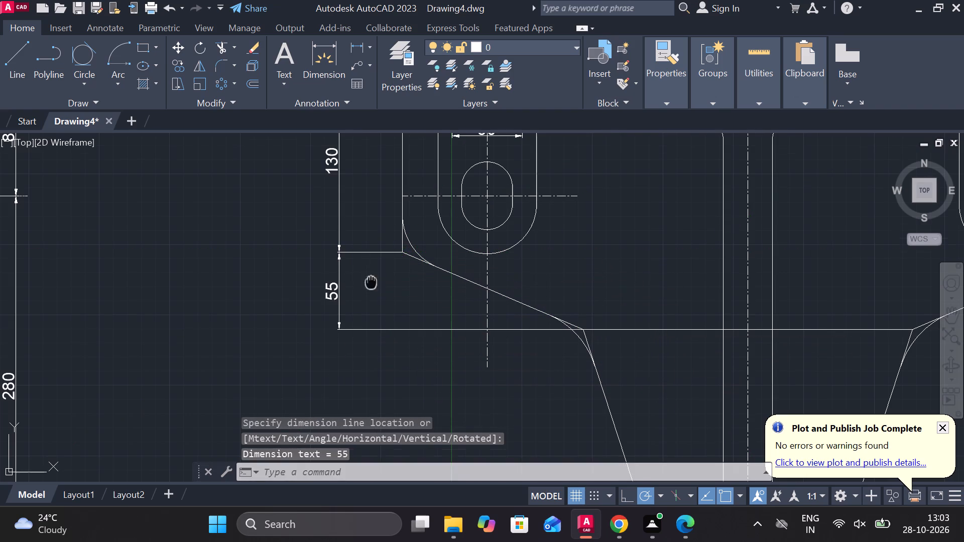
pyautogui.moveTo(371, 277); pyautogui.dragTo(336, 169, button='middle')
pyautogui.press('space')
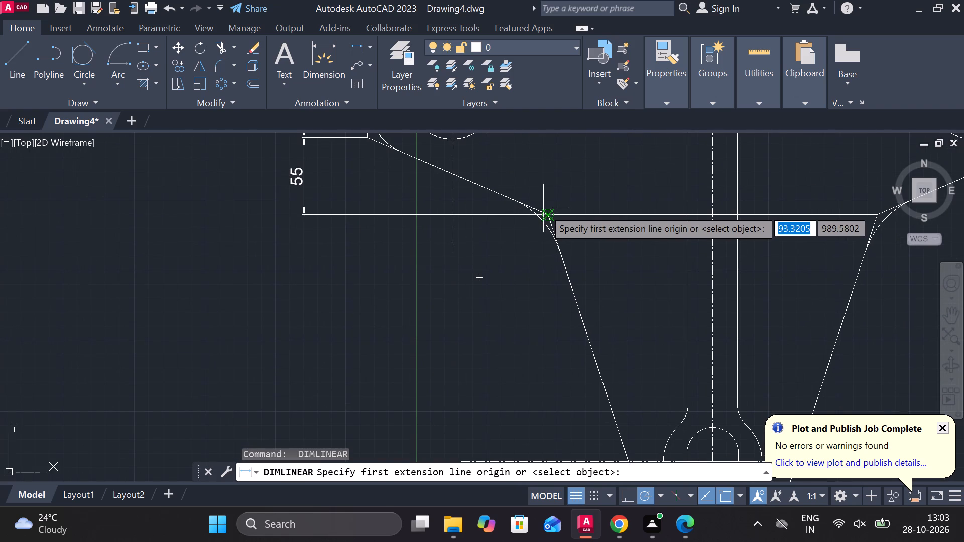
pyautogui.click(544, 211)
pyautogui.moveTo(547, 215); pyautogui.dragTo(375, 237, button='middle')
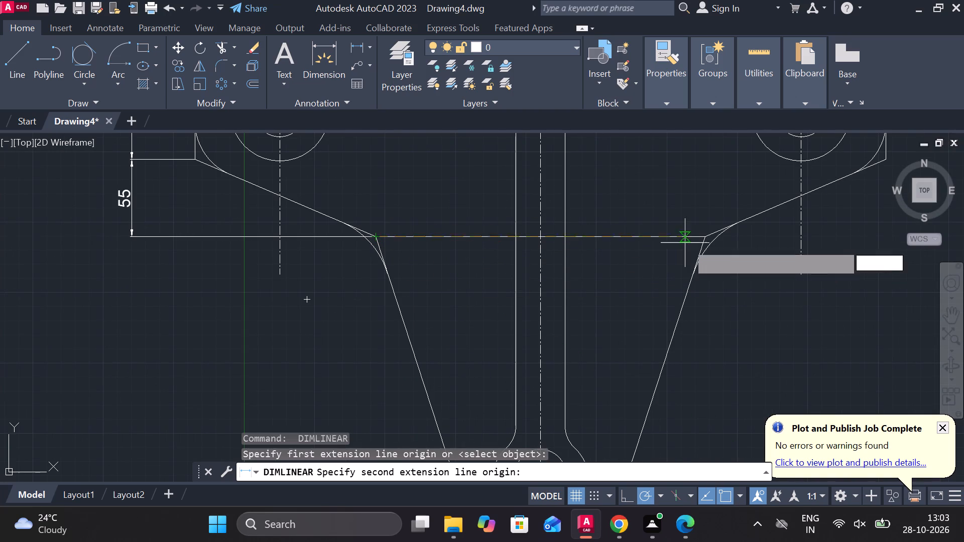
pyautogui.click(699, 236)
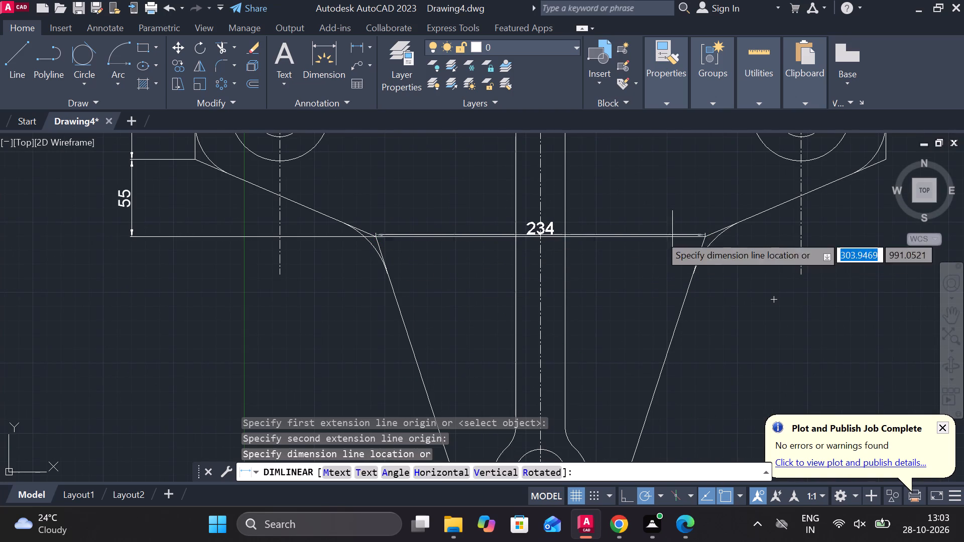
pyautogui.click(580, 211)
# Add a horizontal dimension across the central vertical rib's width, placed between the left and right slotted bosses.
pyautogui.moveTo(573, 201); pyautogui.dragTo(556, 321, button='middle')
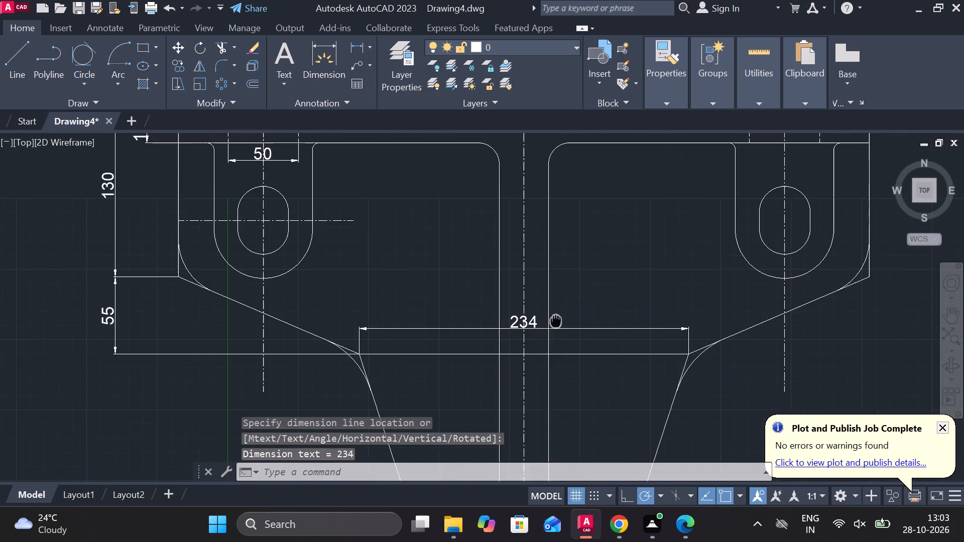
pyautogui.press('space')
pyautogui.click(502, 233)
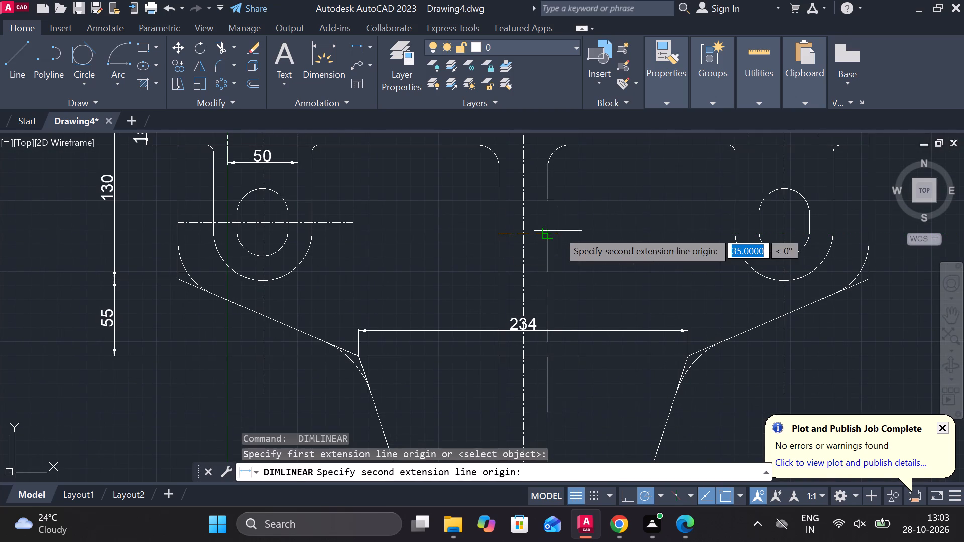
pyautogui.click(558, 231)
pyautogui.click(563, 244)
# Add a horizontal dimension across the bottom slot's width, placed below the front view's rounded lower end.
pyautogui.scroll(-1, 582, 280)
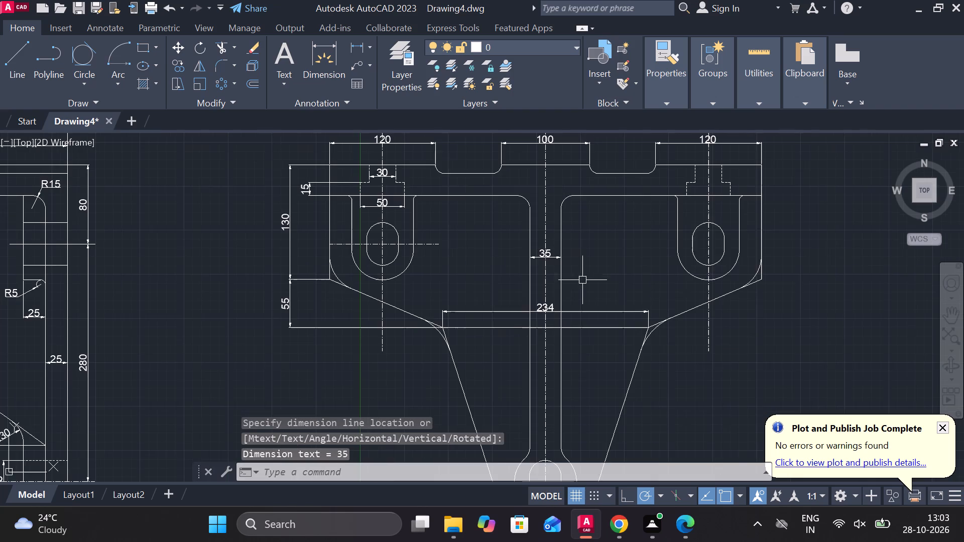
pyautogui.moveTo(569, 313); pyautogui.dragTo(557, 229, button='middle')
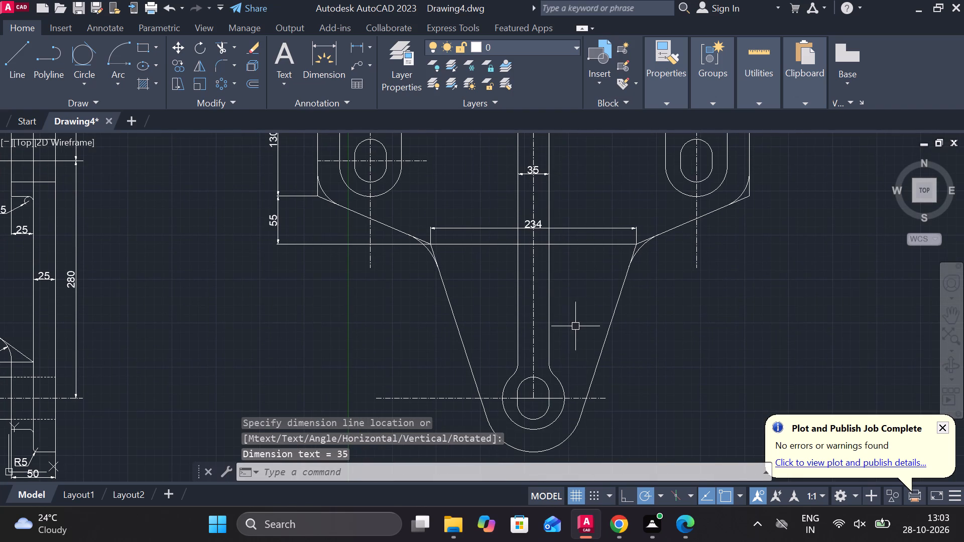
pyautogui.moveTo(552, 319); pyautogui.dragTo(537, 277, button='middle')
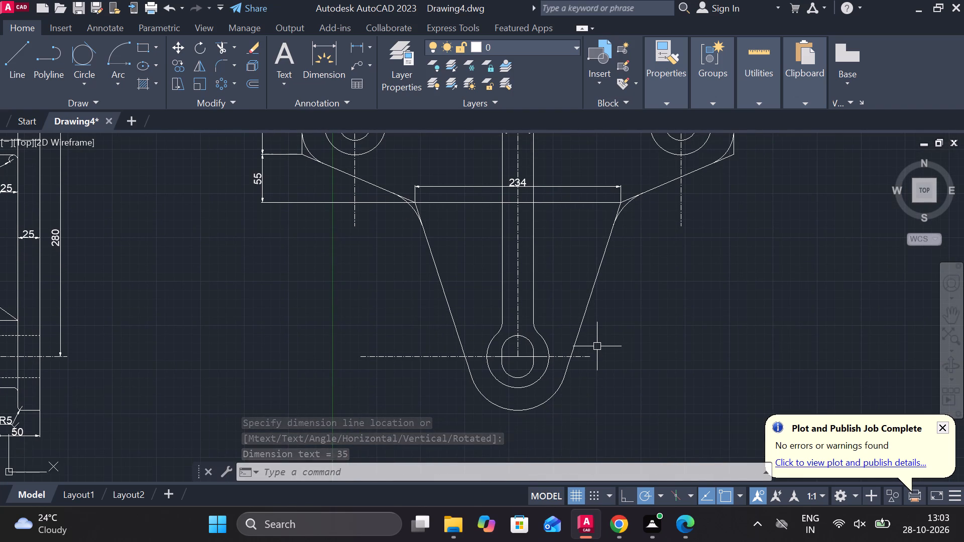
pyautogui.moveTo(565, 339); pyautogui.dragTo(539, 257, button='middle')
pyautogui.press('space')
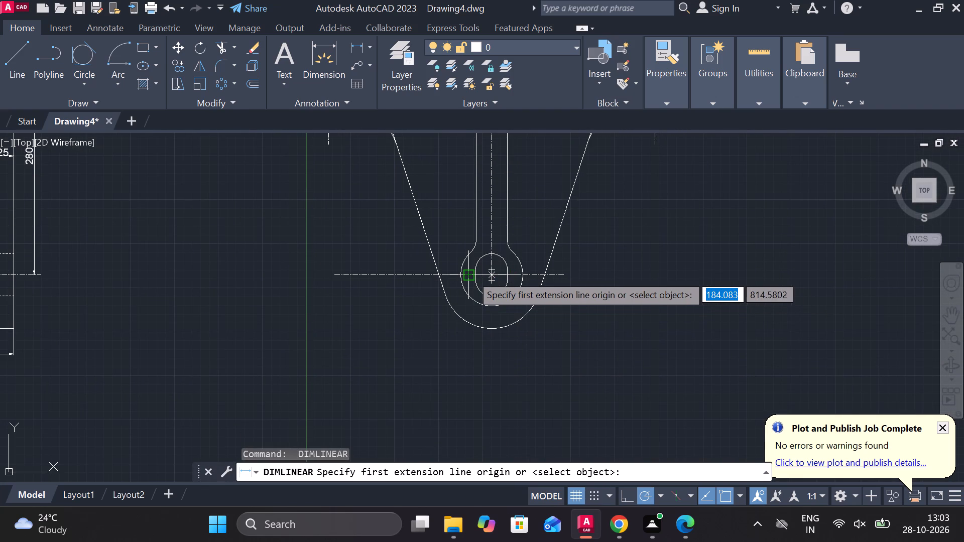
pyautogui.click(472, 275)
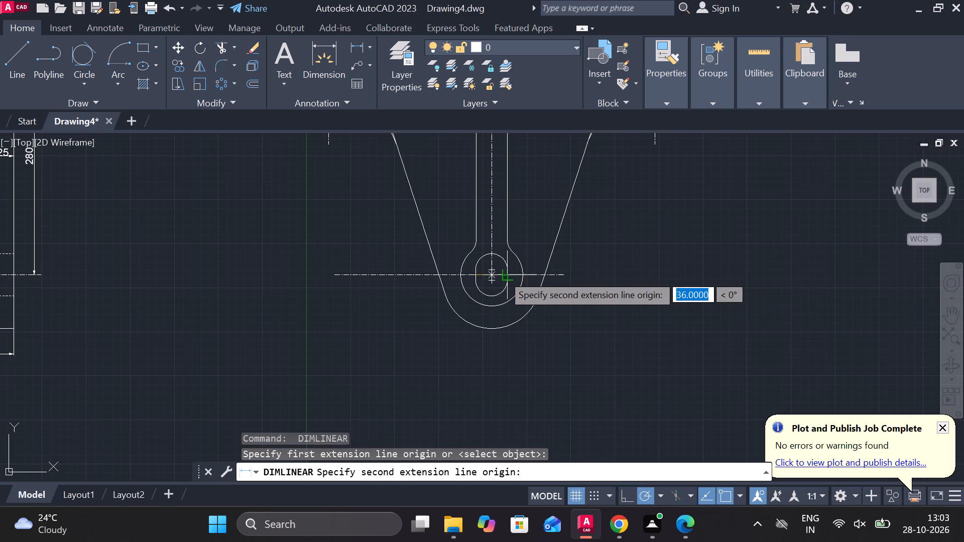
pyautogui.click(504, 275)
pyautogui.moveTo(499, 325); pyautogui.dragTo(499, 300, button='middle')
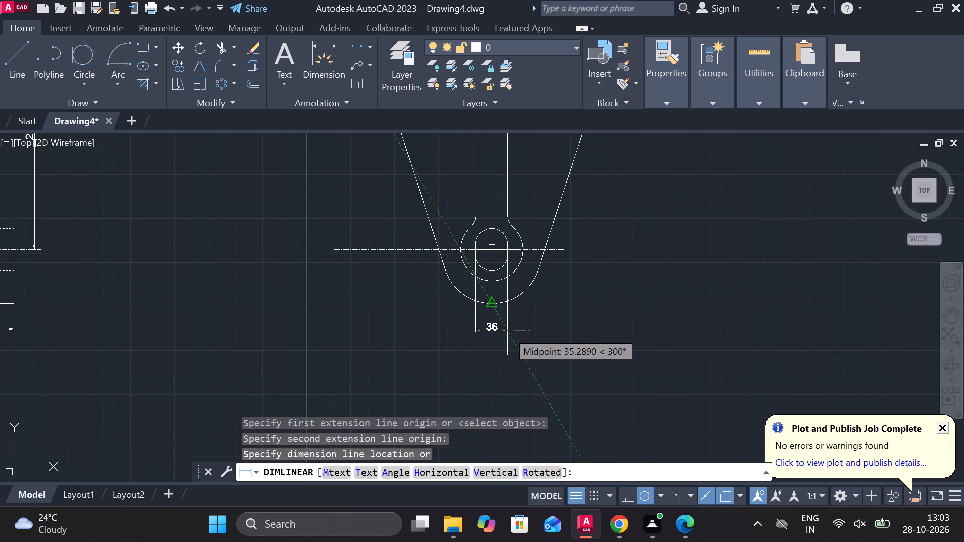
pyautogui.click(507, 333)
# Add a horizontal dimension across the bottom boss's outer width, placed below the slot width dimension.
pyautogui.press('space')
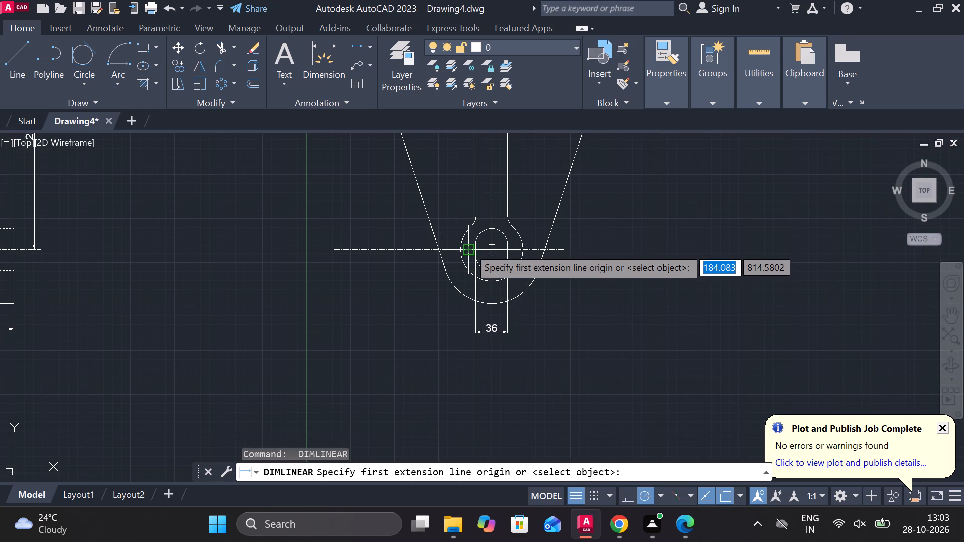
pyautogui.click(456, 247)
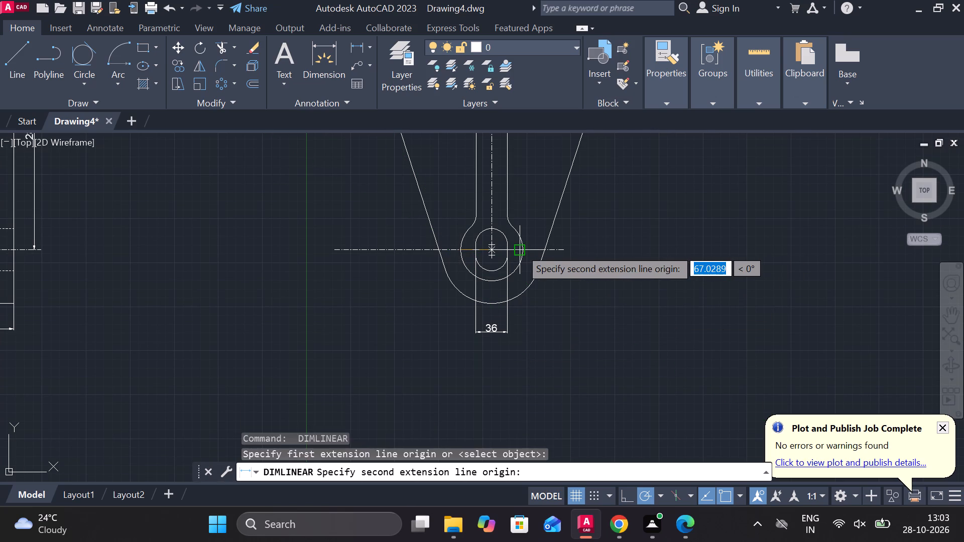
pyautogui.scroll(2, 520, 248)
pyautogui.click(528, 248)
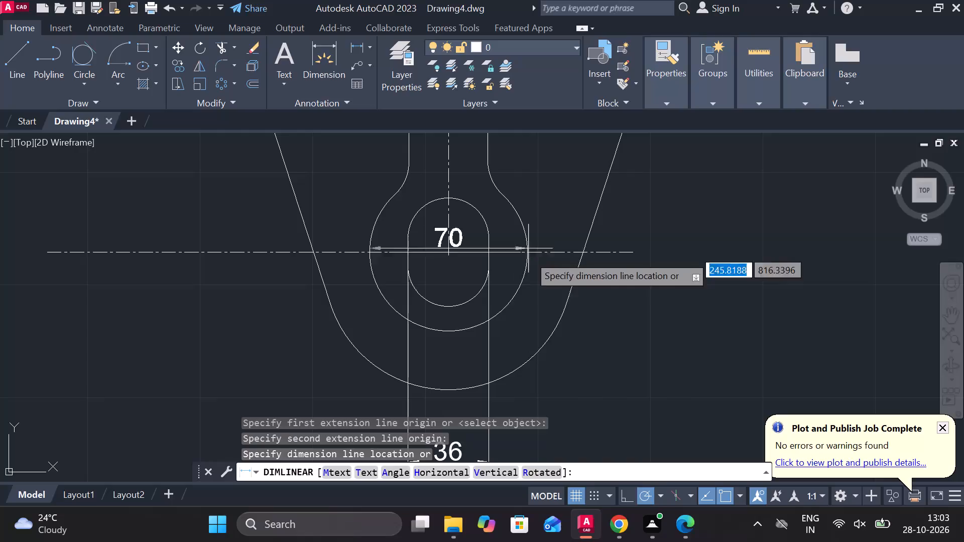
pyautogui.moveTo(526, 269); pyautogui.dragTo(526, 211, button='middle')
pyautogui.moveTo(533, 364); pyautogui.dragTo(533, 262, button='middle')
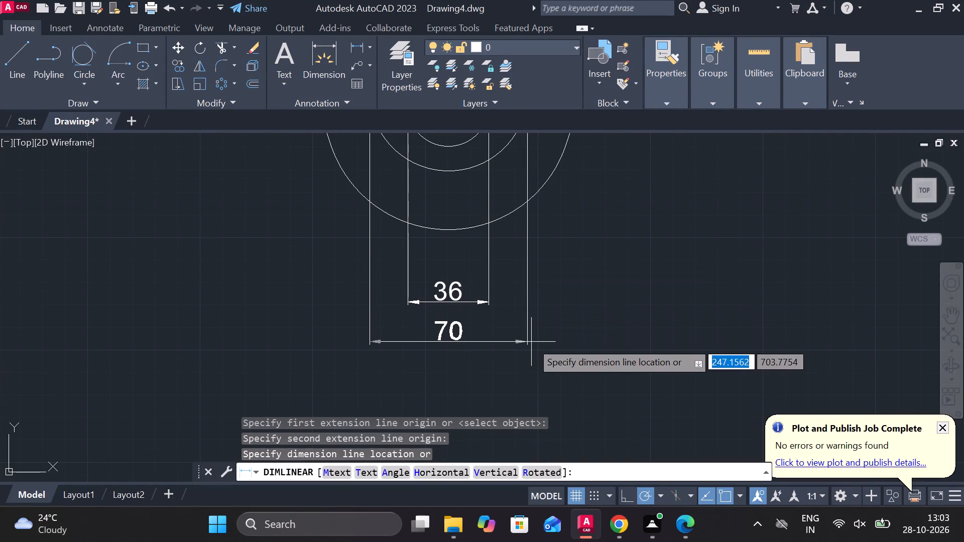
pyautogui.click(529, 343)
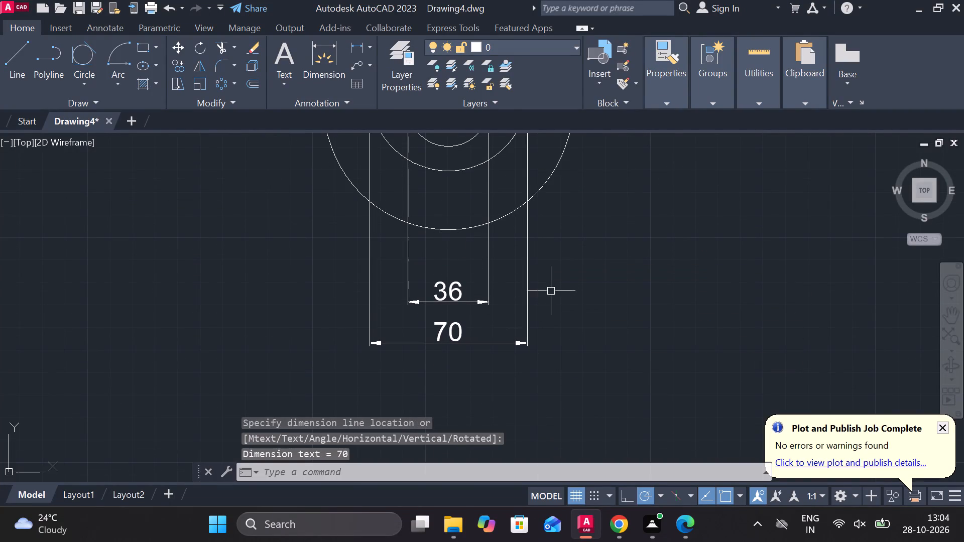
# Add a vertical dimension for the bottom slot's overall height, placed outside the tapered body's right edge.
pyautogui.scroll(-1, 564, 261)
pyautogui.moveTo(566, 257); pyautogui.dragTo(553, 344, button='middle')
pyautogui.press('space')
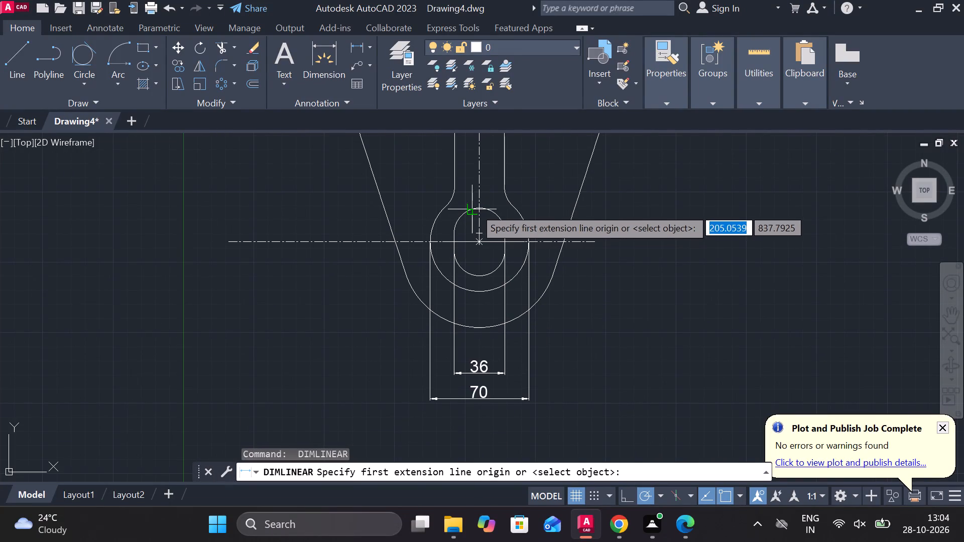
pyautogui.click(483, 207)
pyautogui.click(484, 273)
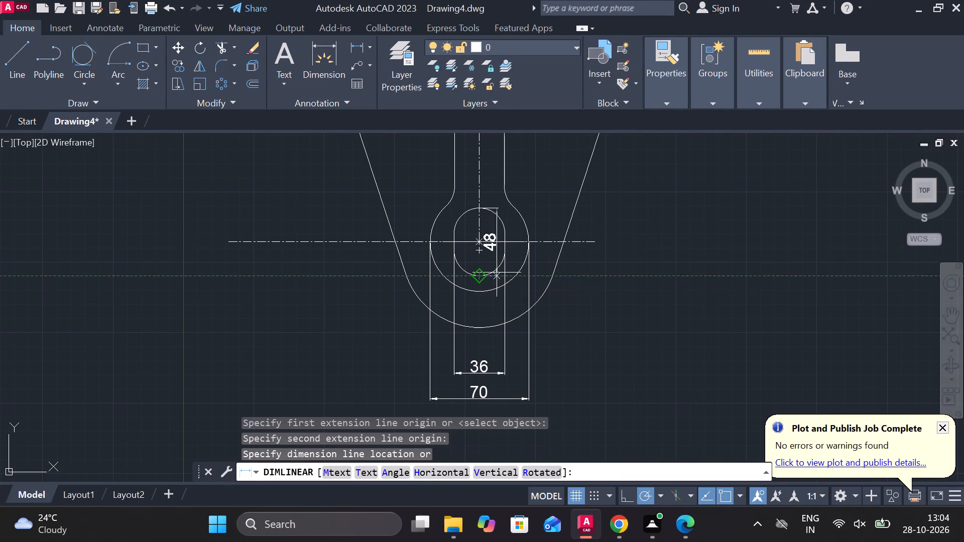
pyautogui.click(614, 263)
# Add a radius dimension to the right fillet between the central rib and the bottom boss.
pyautogui.scroll(-2, 622, 264)
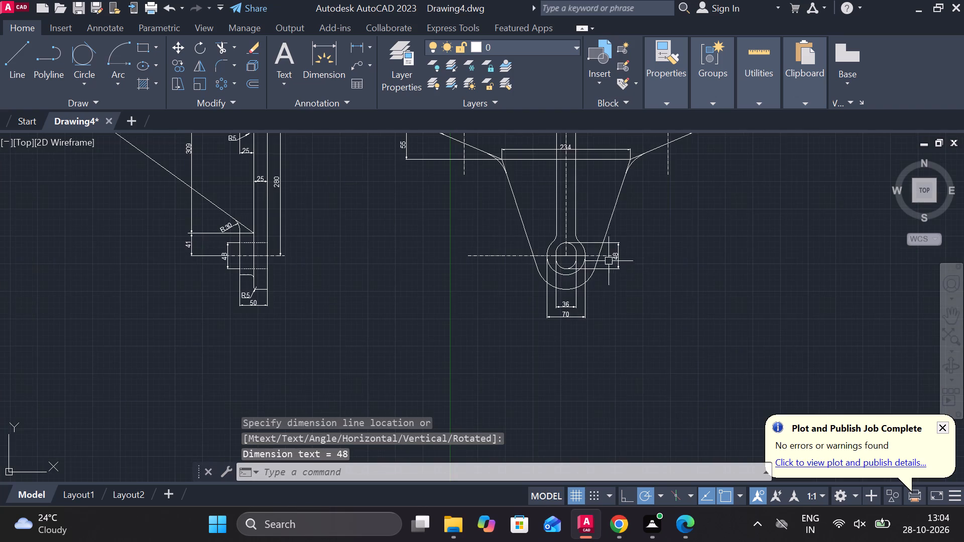
pyautogui.scroll(2, 594, 235)
pyautogui.click(372, 48)
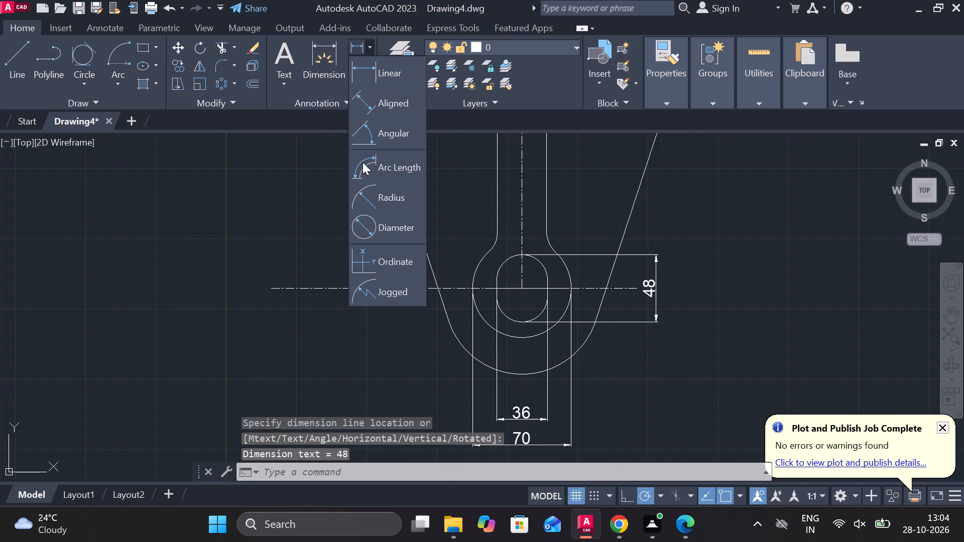
pyautogui.click(392, 204)
pyautogui.click(549, 243)
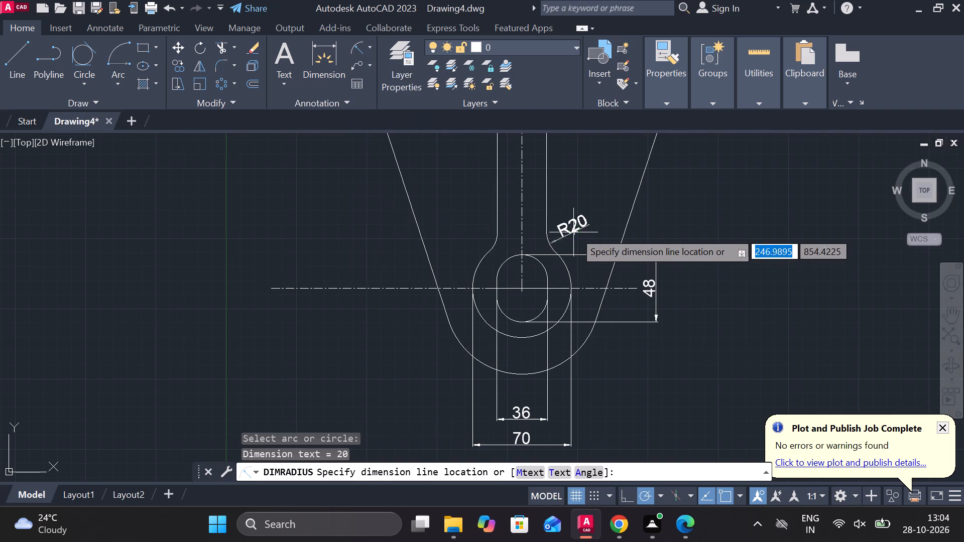
pyautogui.click(561, 242)
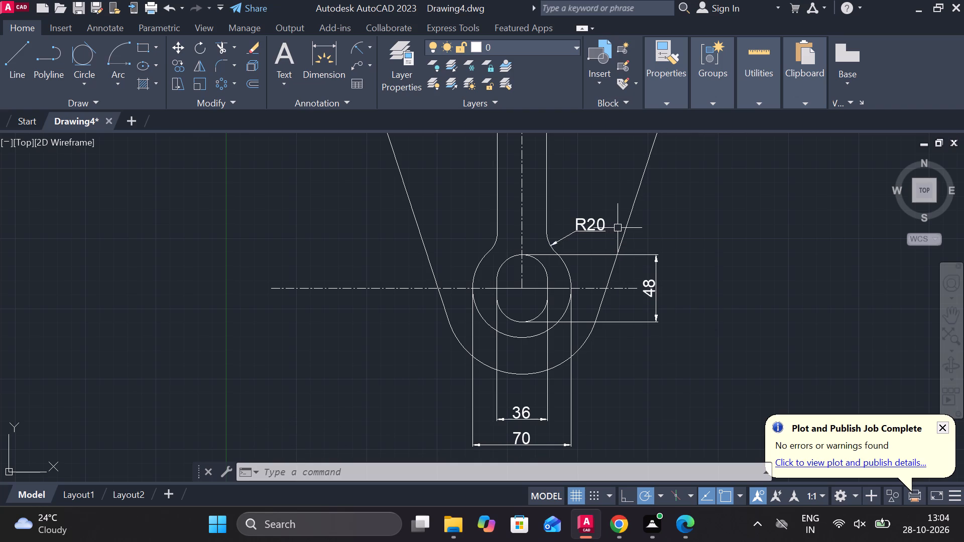
# Add a radius dimension to the front view's large bottom arc, placed outside its lower right side.
pyautogui.scroll(-1, 621, 228)
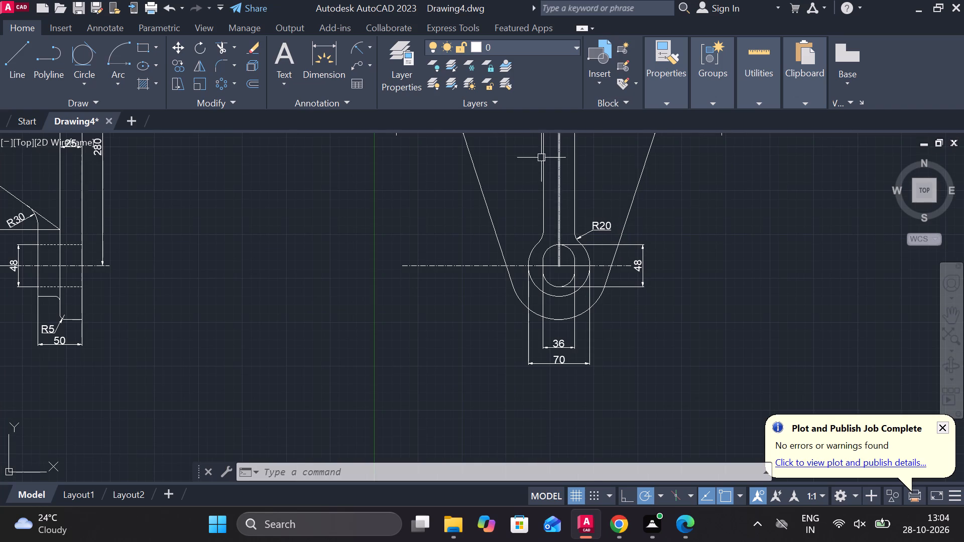
pyautogui.click(357, 44)
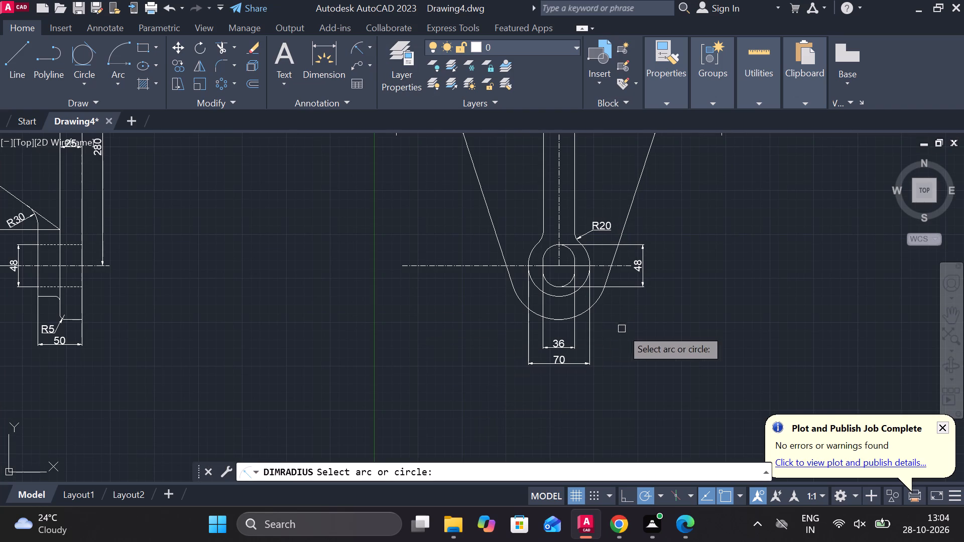
pyautogui.click(597, 303)
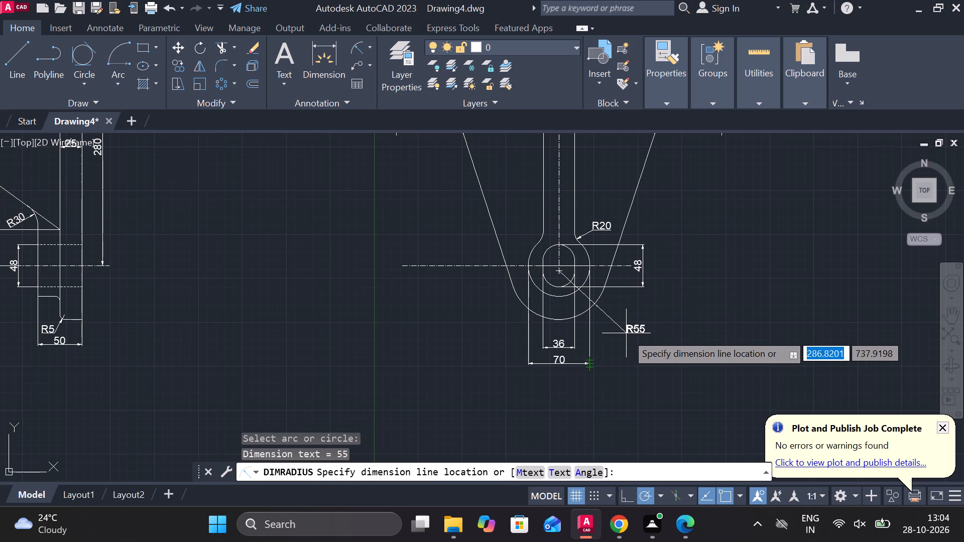
pyautogui.click(626, 333)
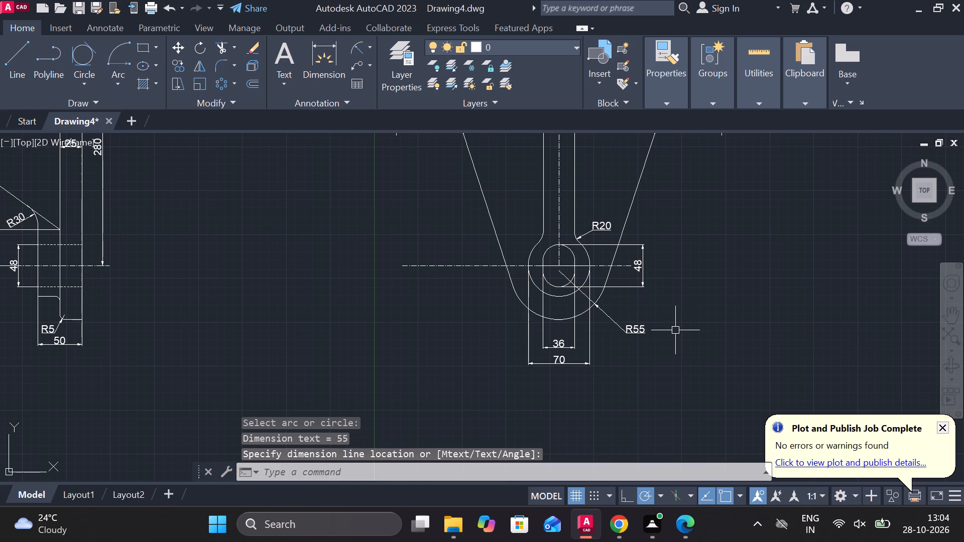
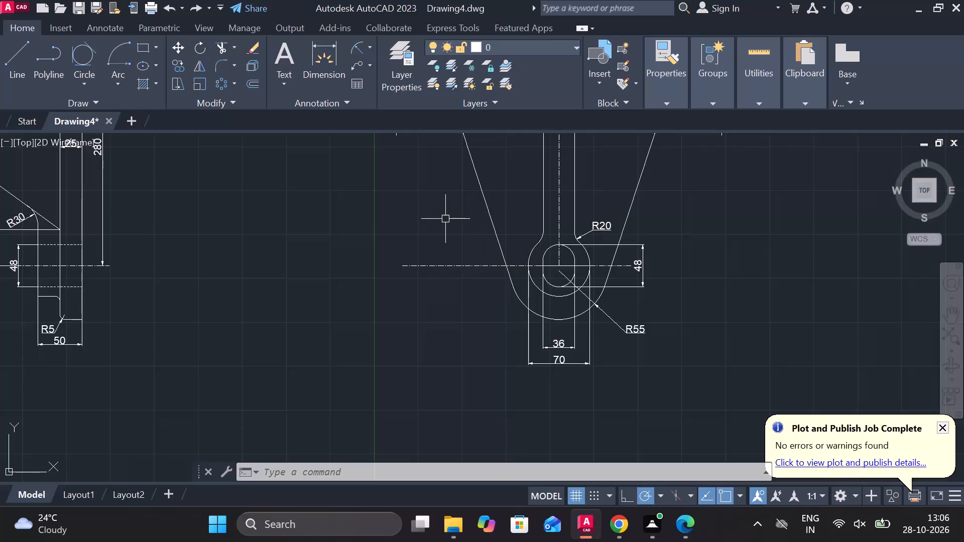
# Add a radius dimension to the left fillet where the sloping shoulder meets the tapered lower edge, placing it outside the outline.
pyautogui.moveTo(461, 219); pyautogui.dragTo(474, 295, button='middle')
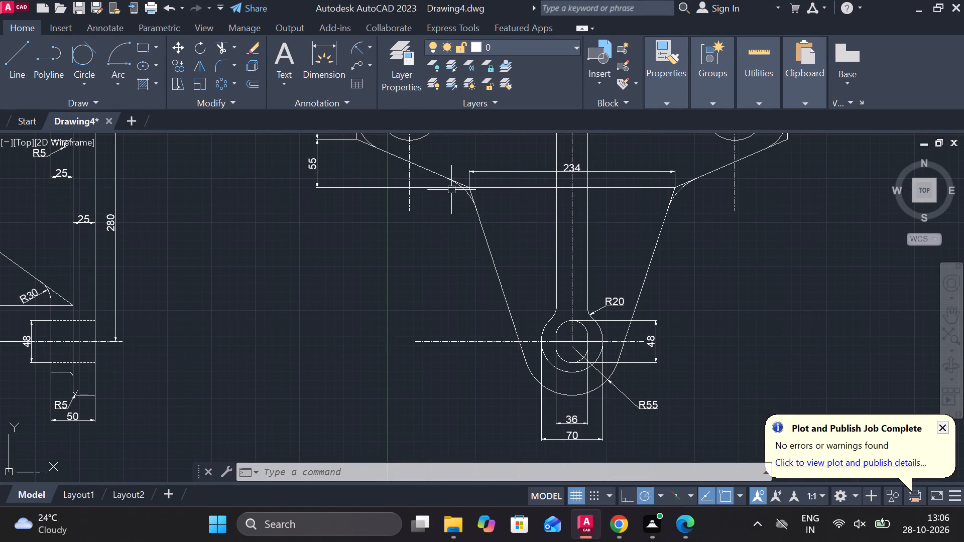
pyautogui.click(363, 43)
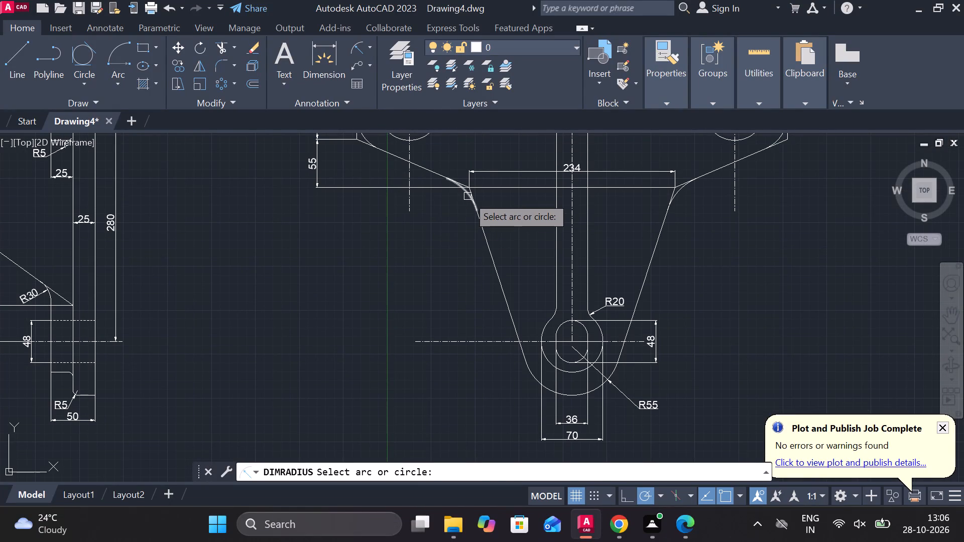
pyautogui.click(467, 196)
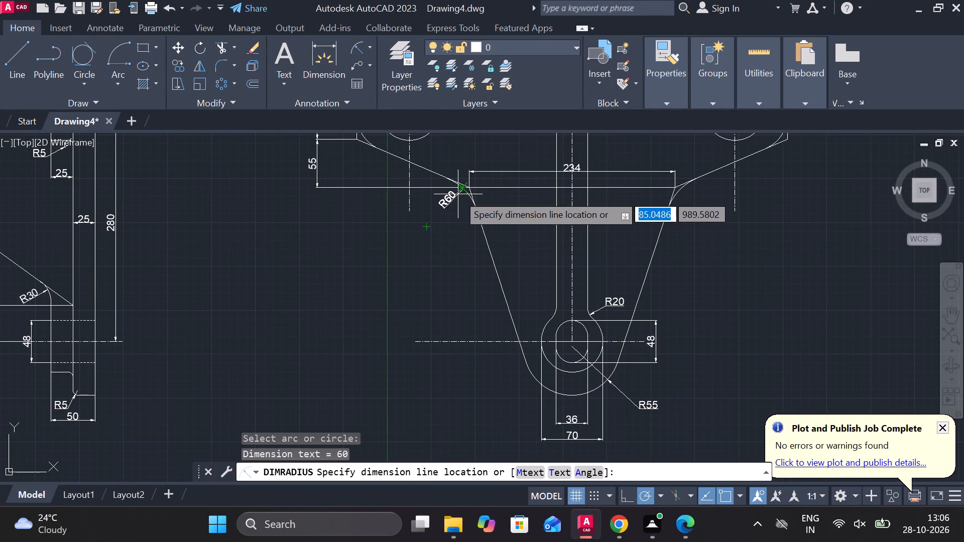
pyautogui.scroll(2, 453, 199)
pyautogui.click(439, 224)
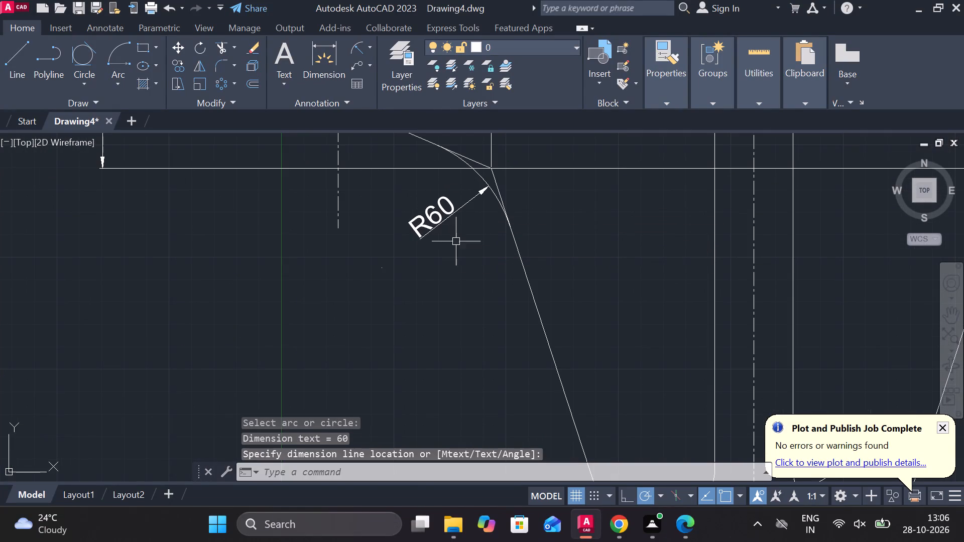
# Add a radius dimension to the front view's outer left corner fillet, between the vertical side and sloping shoulder, placed outside the outline.
pyautogui.scroll(-2, 461, 243)
pyautogui.moveTo(512, 257); pyautogui.dragTo(454, 328, button='middle')
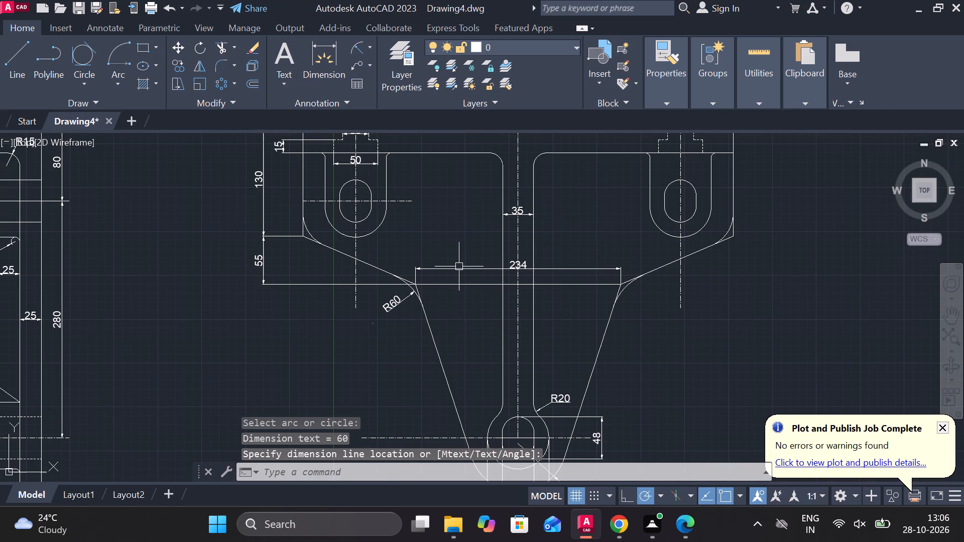
pyautogui.moveTo(441, 256); pyautogui.dragTo(421, 316, button='middle')
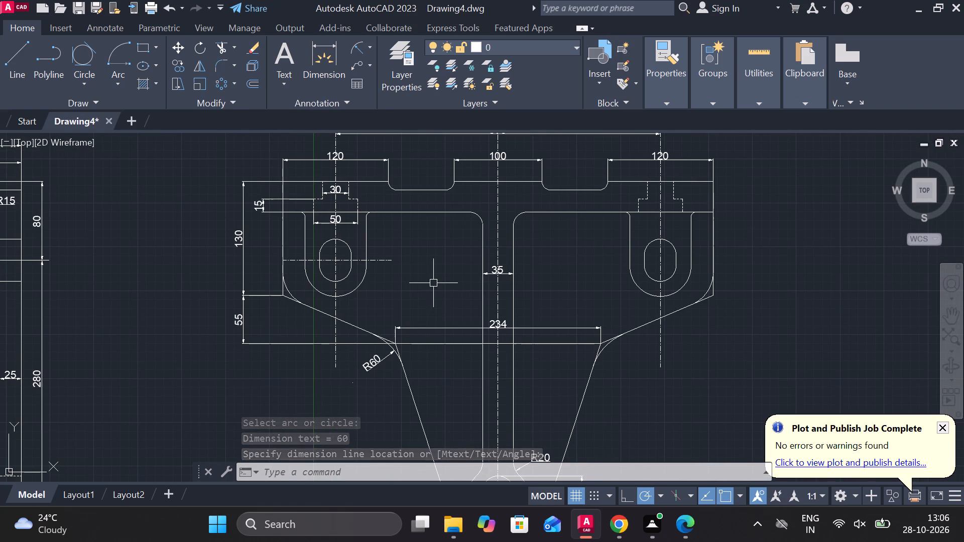
pyautogui.scroll(2, 417, 236)
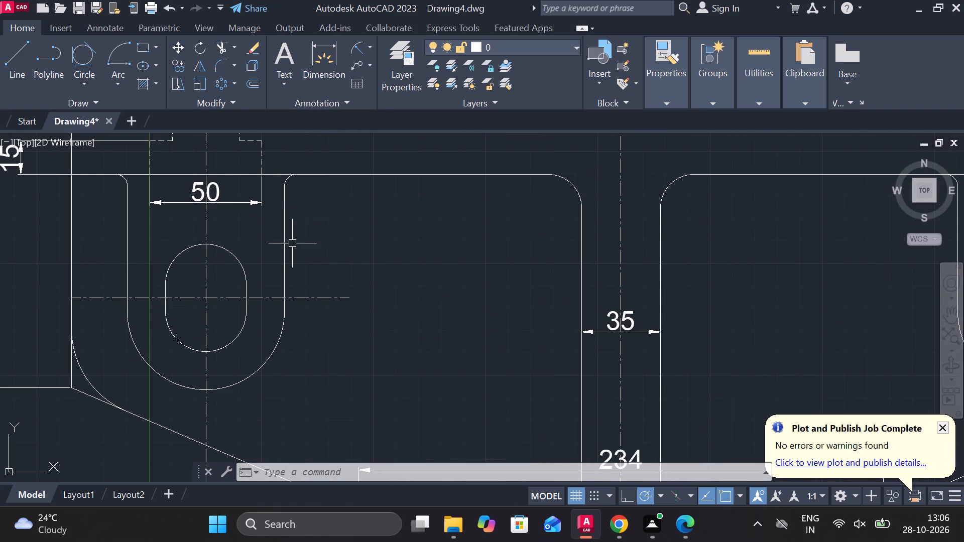
pyautogui.scroll(-1, 289, 243)
pyautogui.scroll(-1, 352, 263)
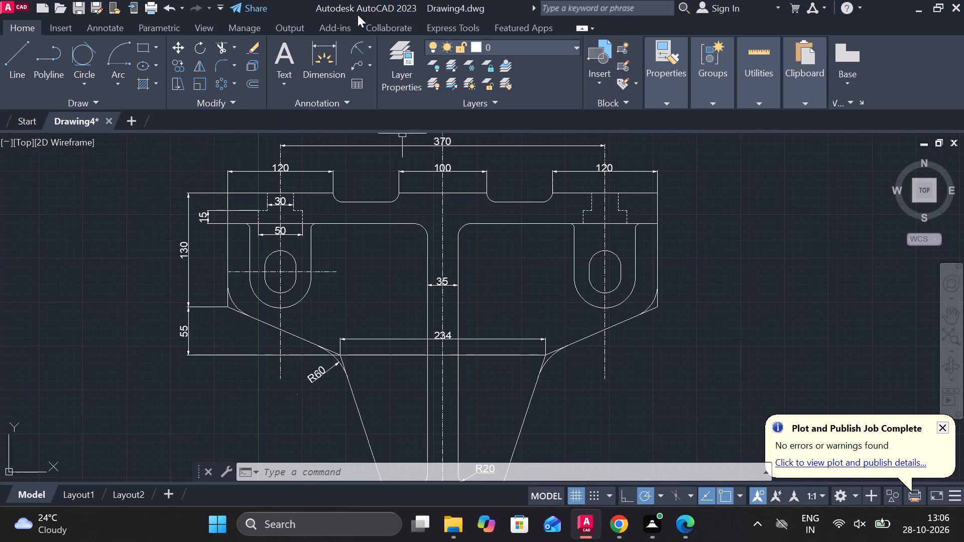
pyautogui.click(366, 46)
pyautogui.click(391, 72)
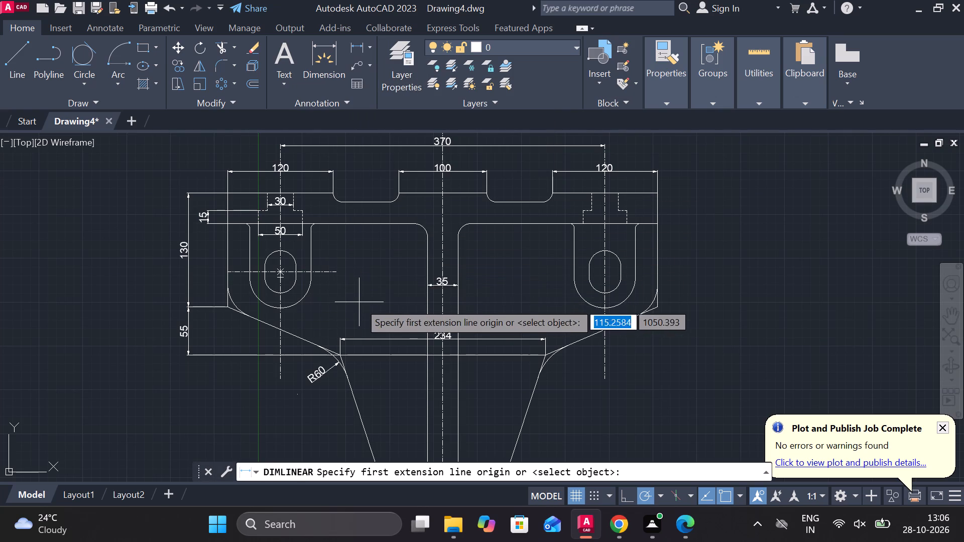
pyautogui.click(368, 51)
pyautogui.click(385, 195)
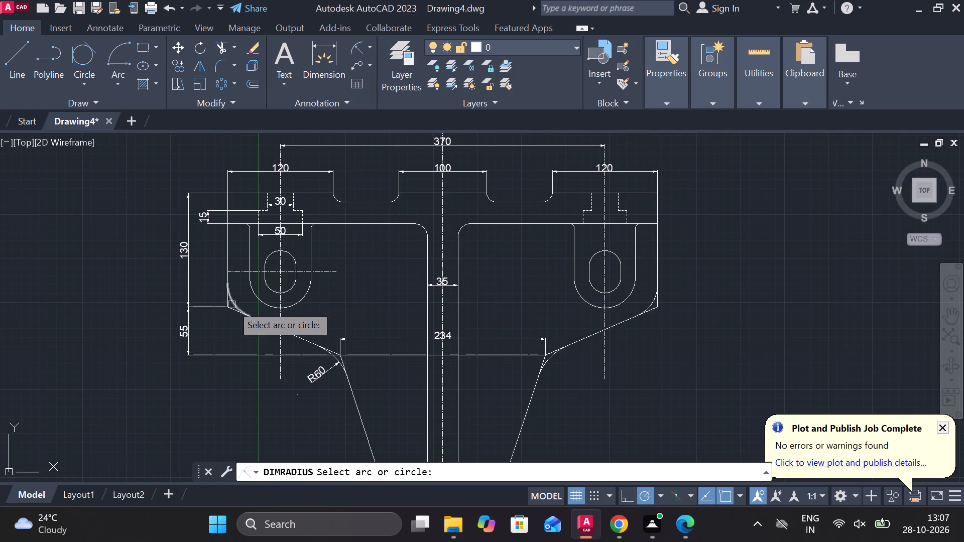
pyautogui.scroll(3, 231, 305)
pyautogui.click(240, 299)
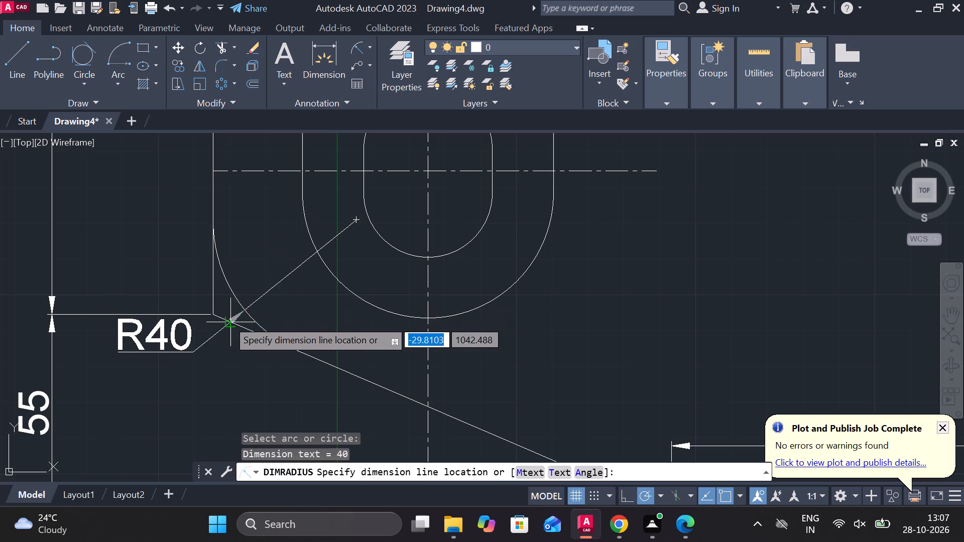
pyautogui.click(208, 357)
# Add a vertical linear dimension for the height of the upper-left slot, placed to the right of its lug.
pyautogui.scroll(-2, 430, 304)
pyautogui.moveTo(536, 294); pyautogui.dragTo(519, 293, button='middle')
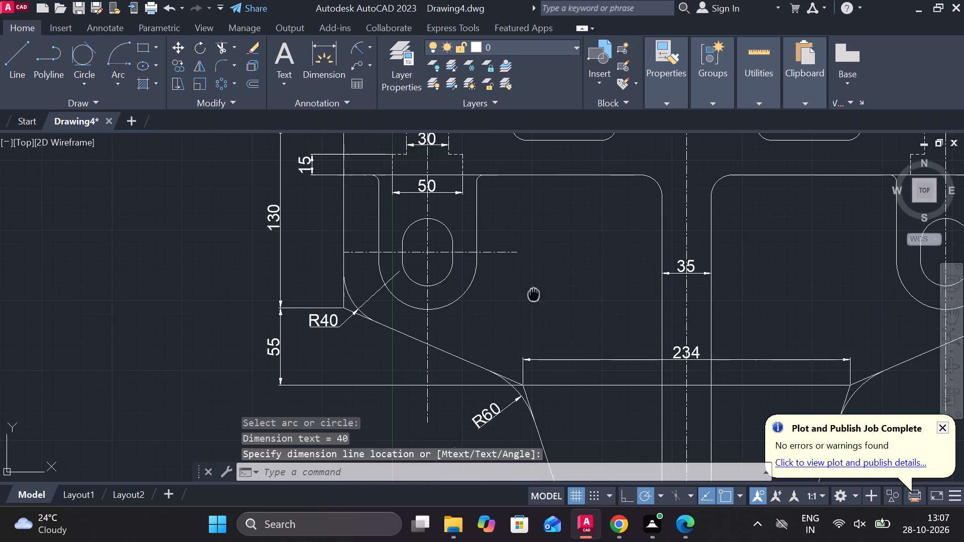
pyautogui.moveTo(519, 293); pyautogui.dragTo(509, 291, button='middle')
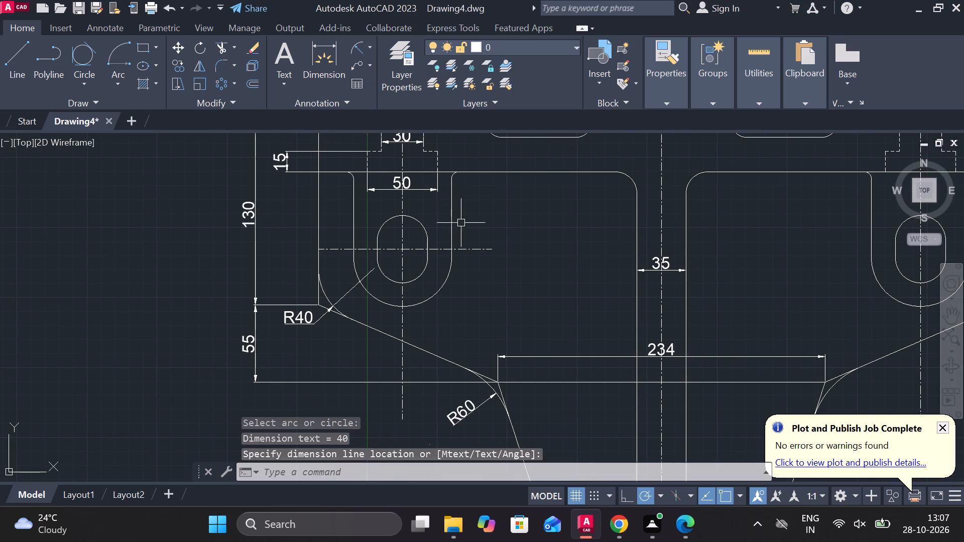
pyautogui.click(369, 45)
pyautogui.click(384, 69)
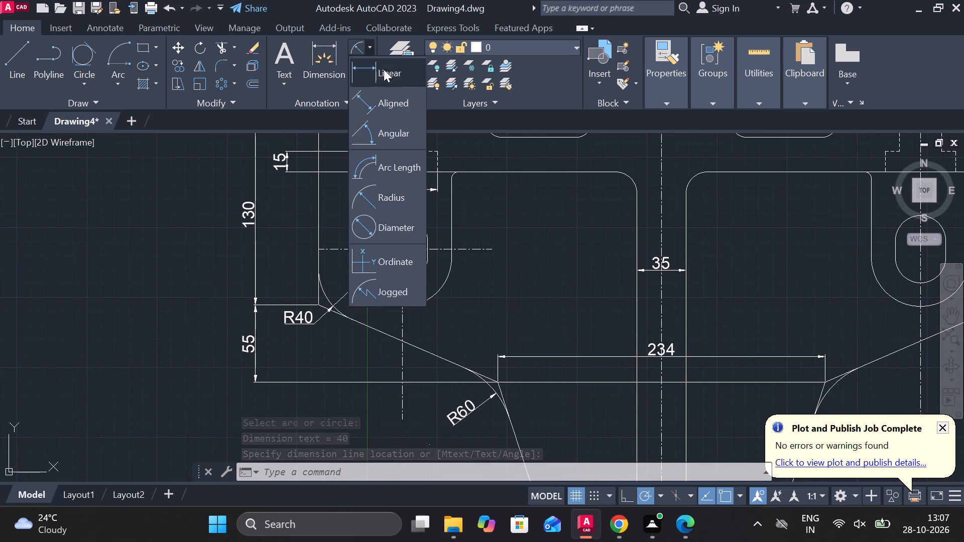
pyautogui.click(408, 221)
pyautogui.click(407, 288)
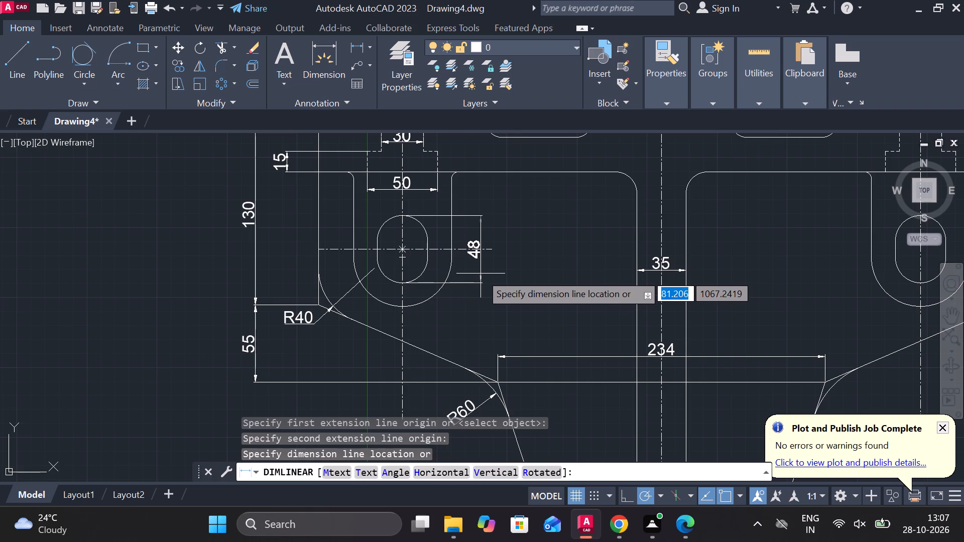
pyautogui.click(480, 274)
# Dimension the front view's overall width between its top outer corners, placing the dimension line above the slot centre-distance dimension.
pyautogui.moveTo(495, 274); pyautogui.dragTo(405, 263, button='middle')
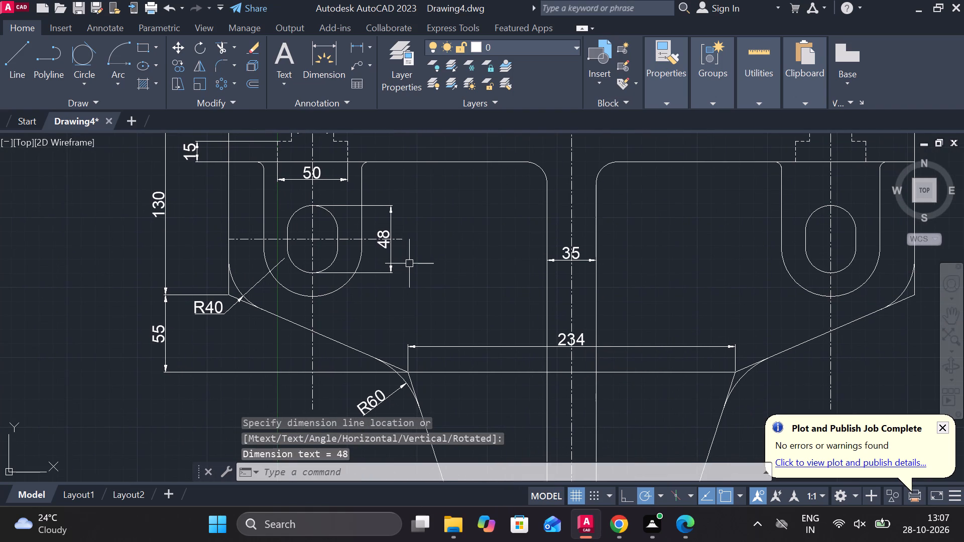
pyautogui.moveTo(467, 243); pyautogui.dragTo(420, 314, button='middle')
pyautogui.moveTo(429, 310); pyautogui.dragTo(426, 345, button='middle')
pyautogui.moveTo(435, 286); pyautogui.dragTo(433, 296, button='middle')
pyautogui.scroll(-1, 435, 286)
pyautogui.press('space')
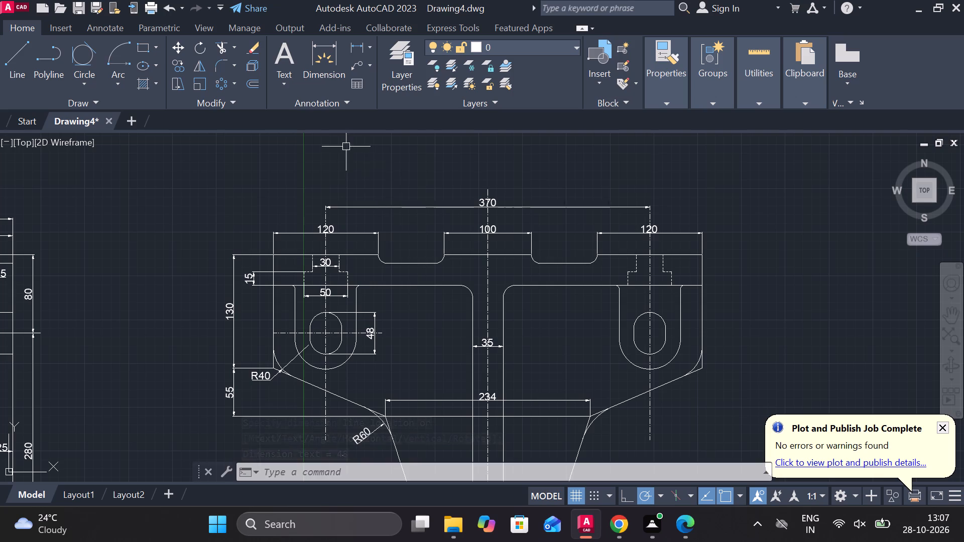
pyautogui.scroll(2, 279, 258)
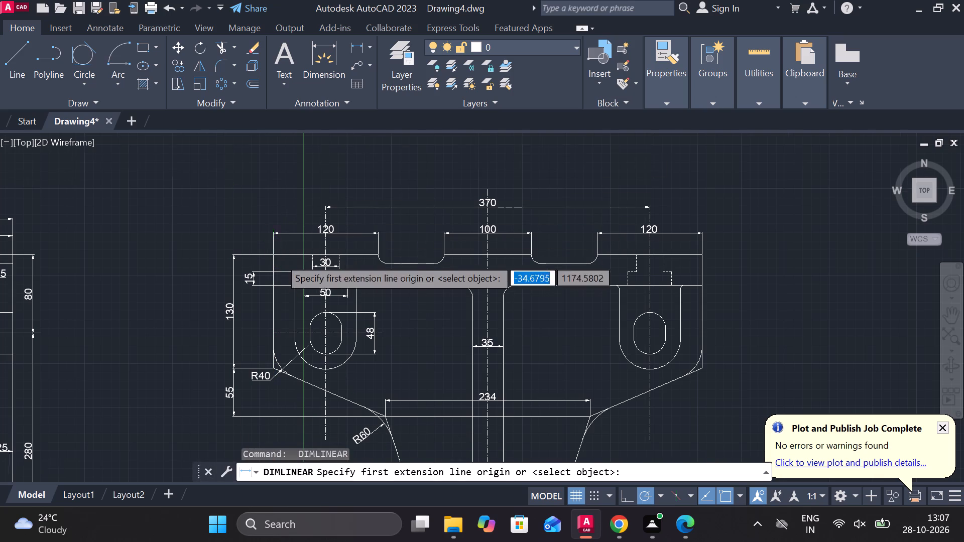
pyautogui.scroll(1, 279, 257)
pyautogui.click(260, 242)
pyautogui.scroll(-3, 260, 242)
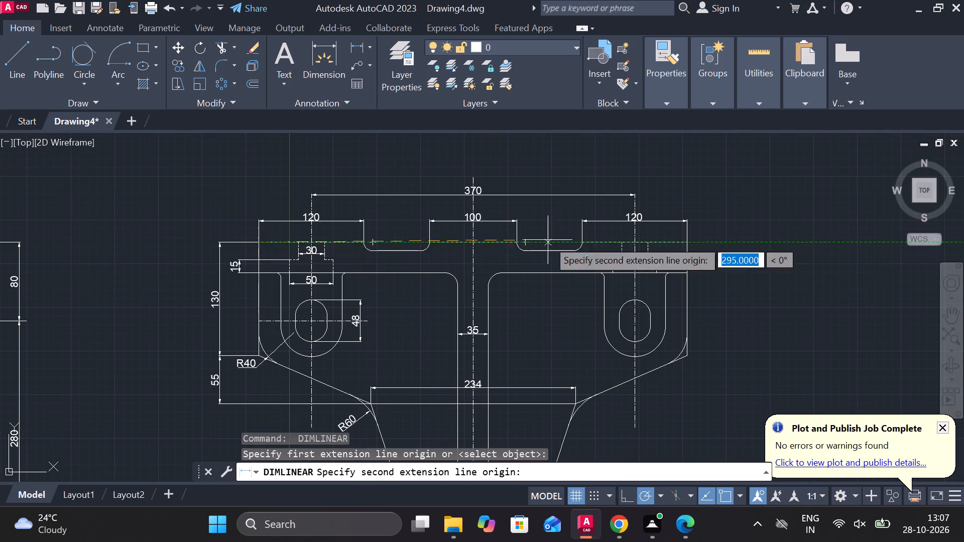
pyautogui.click(688, 245)
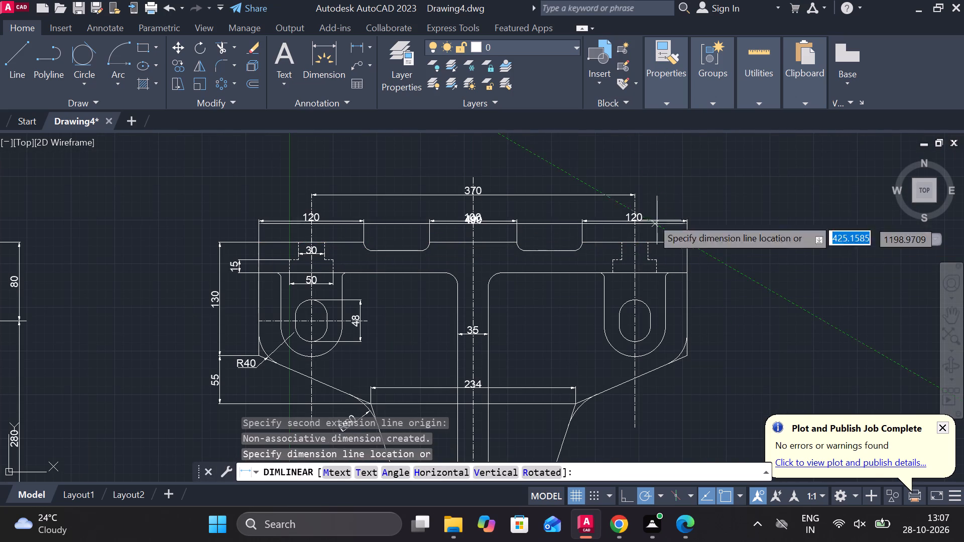
pyautogui.scroll(1, 509, 173)
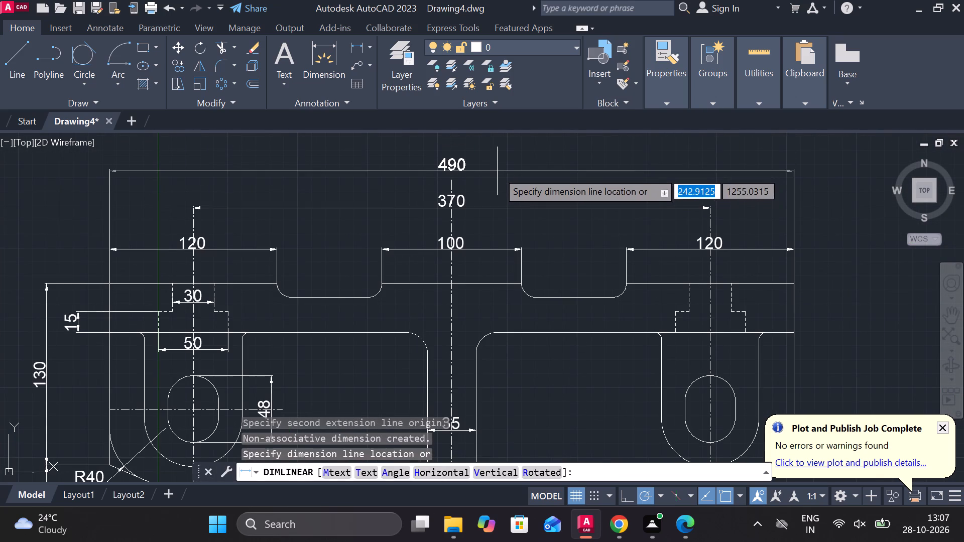
pyautogui.click(500, 168)
# Add a horizontal linear dimension for the width of the right lug, placed inside the lug above its slot.
pyautogui.scroll(-1, 515, 185)
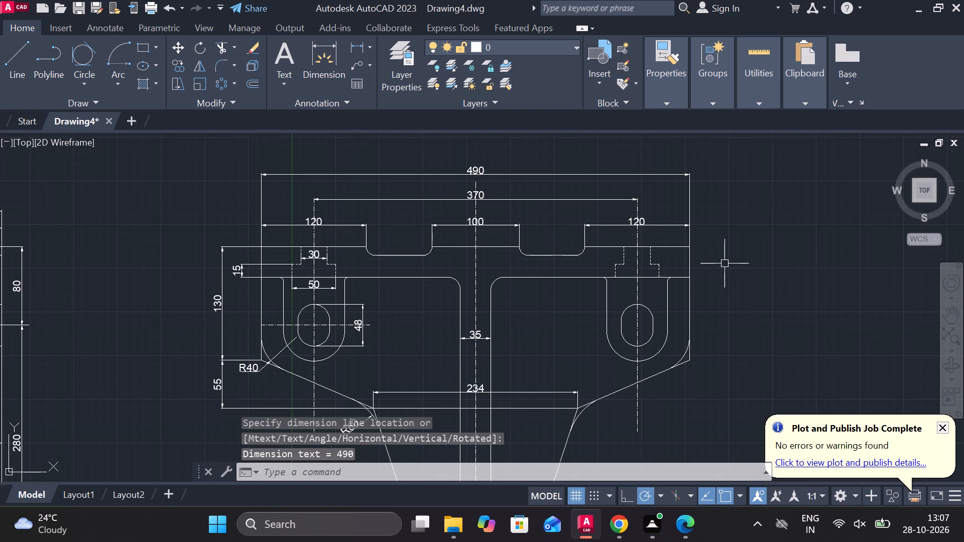
pyautogui.moveTo(732, 318); pyautogui.dragTo(614, 287, button='middle')
pyautogui.scroll(2, 578, 287)
pyautogui.press('space')
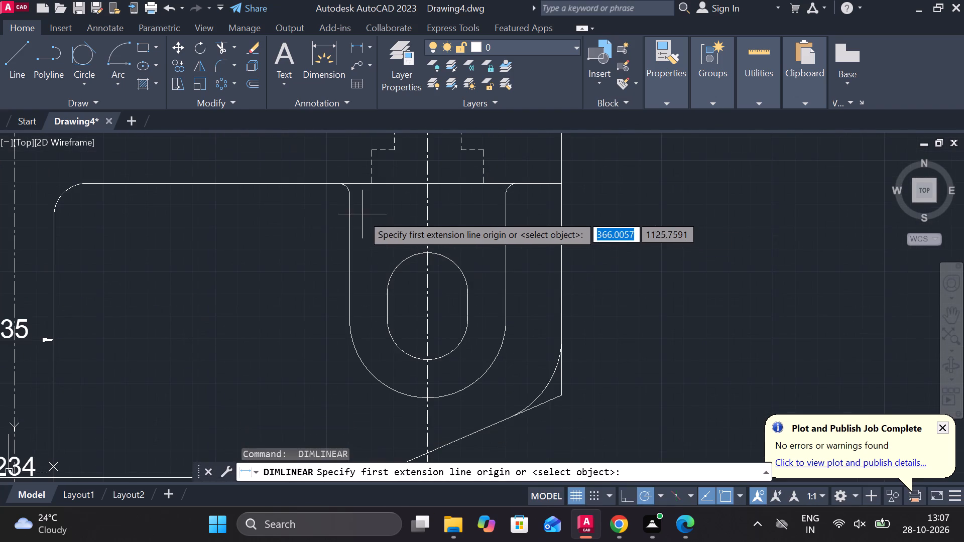
pyautogui.click(354, 230)
pyautogui.click(512, 227)
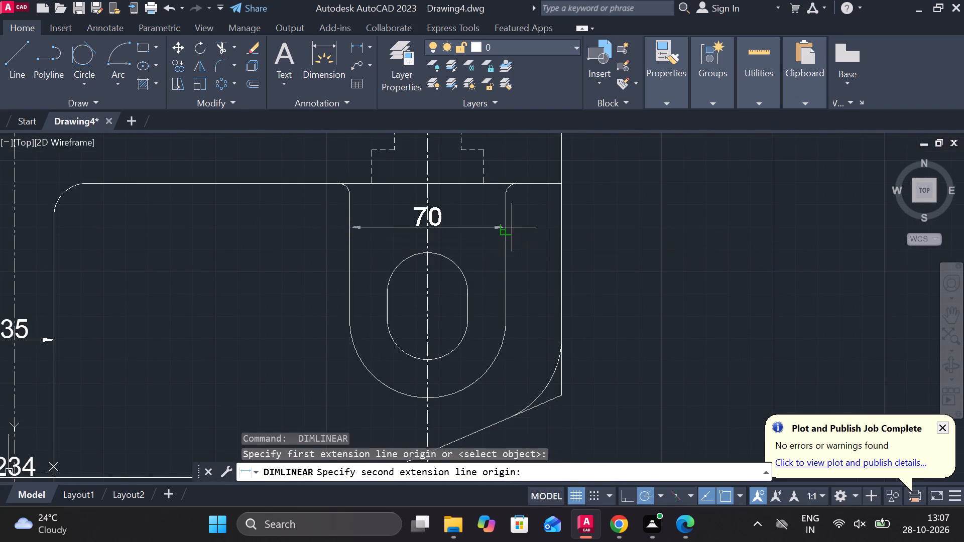
pyautogui.click(478, 228)
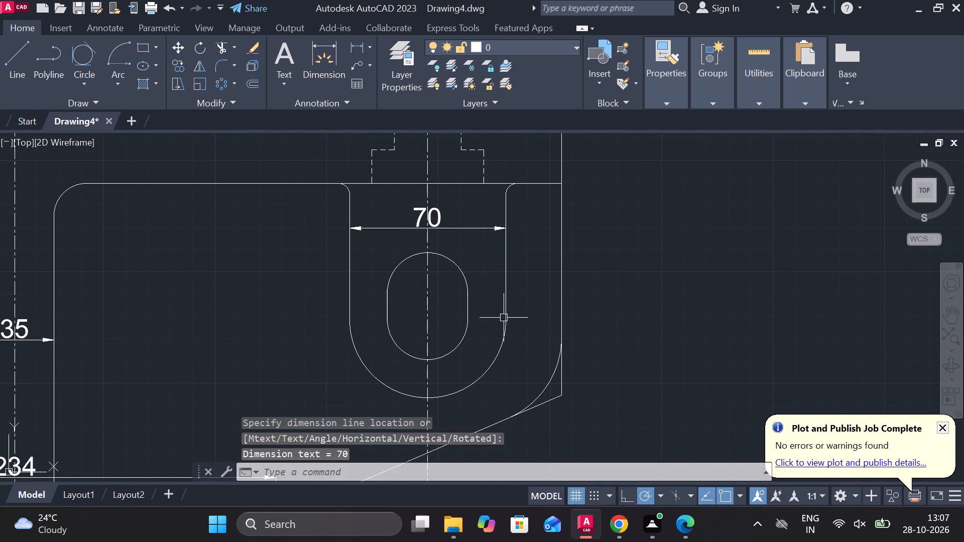
# Add a horizontal linear dimension for the width of the upper-right slot, placed just below the lug's rounded end.
pyautogui.moveTo(491, 346); pyautogui.dragTo(486, 303, button='middle')
pyautogui.press('space')
pyautogui.click(389, 267)
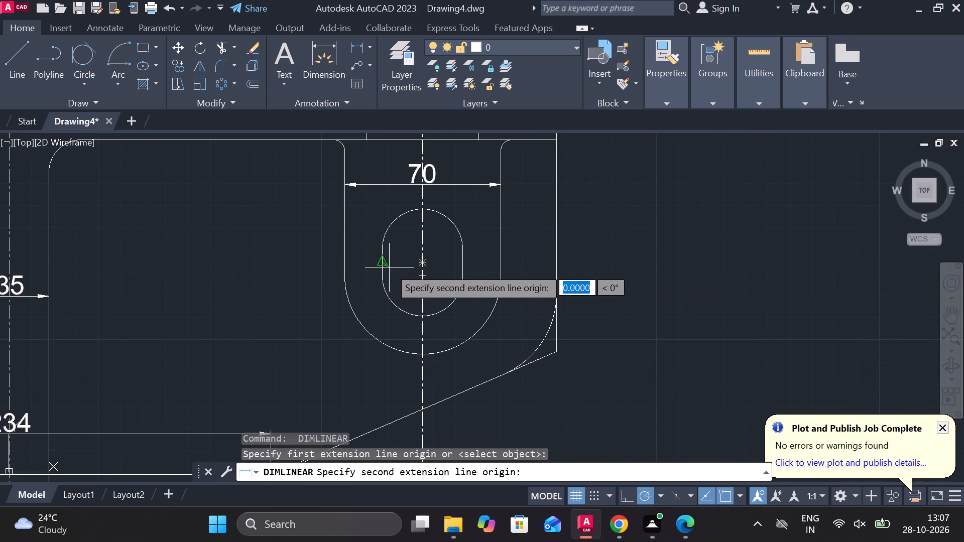
pyautogui.click(456, 262)
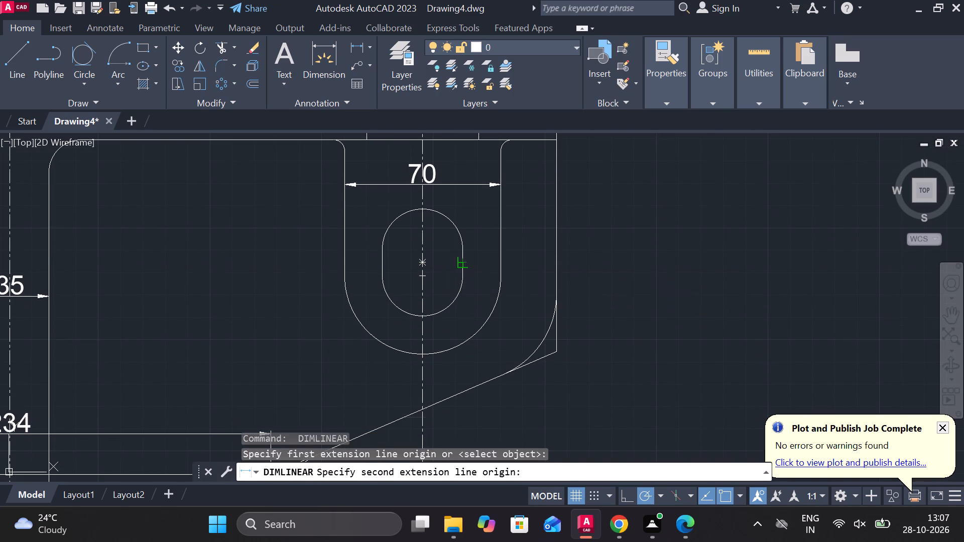
pyautogui.moveTo(428, 355); pyautogui.dragTo(426, 298, button='middle')
pyautogui.scroll(2, 426, 322)
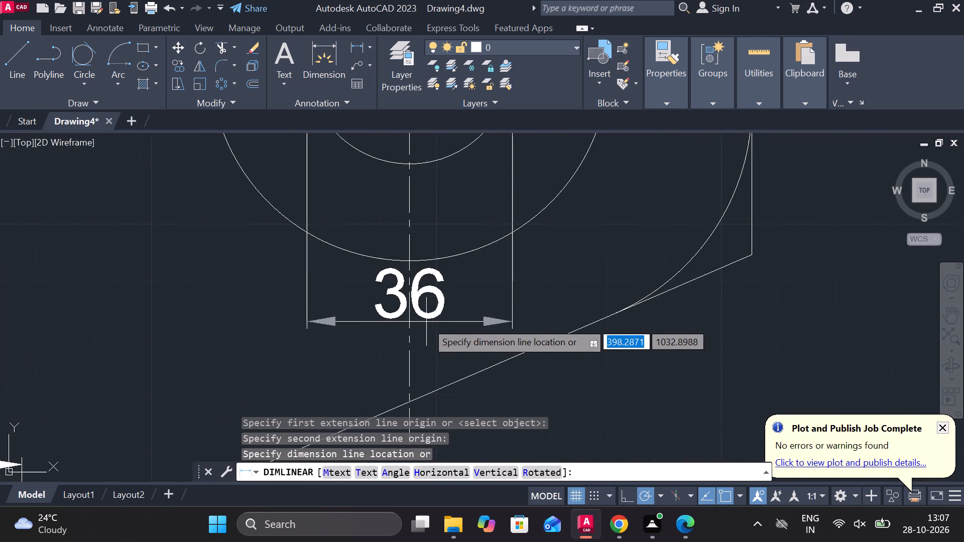
pyautogui.click(420, 329)
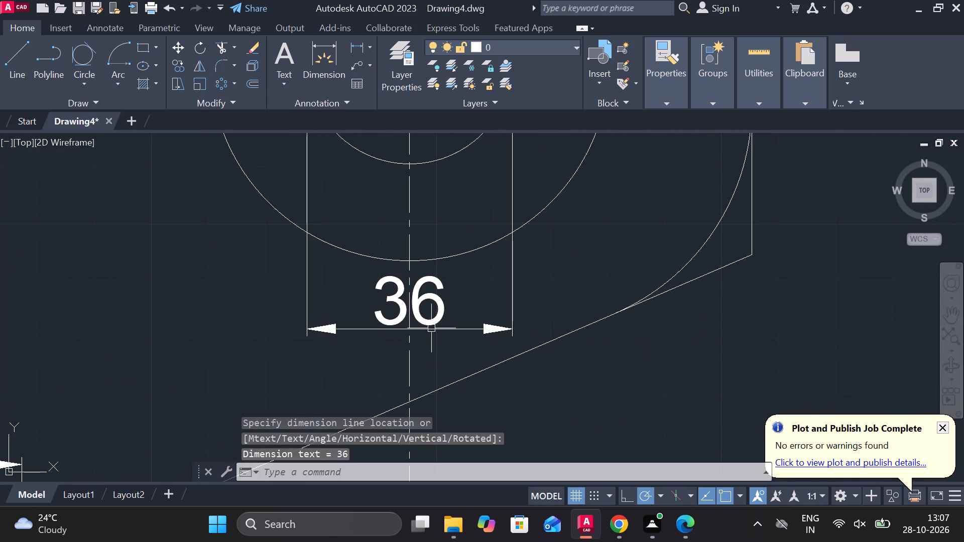
# Add a radius dimension to the small fillet at the right lug's upper-left corner, placed down and left of the fillet.
pyautogui.scroll(-2, 431, 328)
pyautogui.scroll(-2, 387, 358)
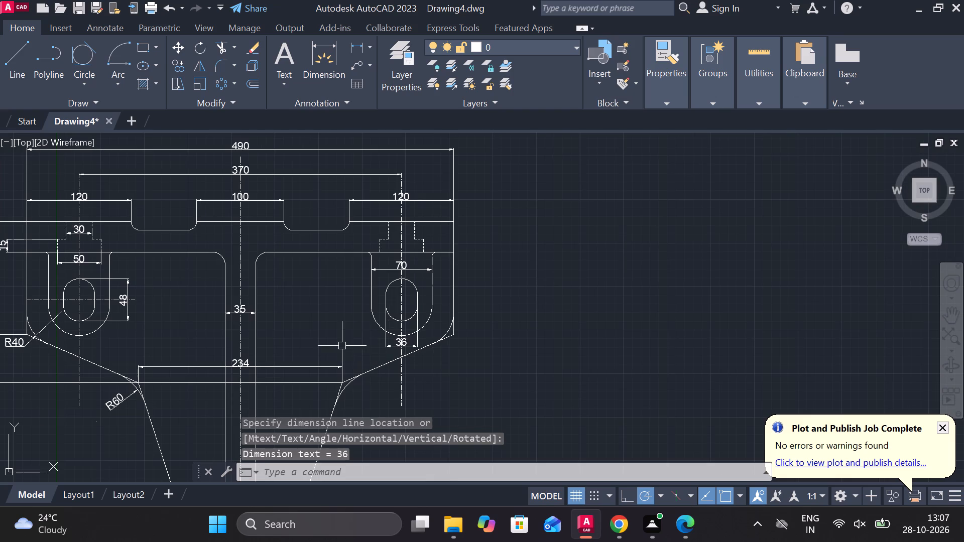
pyautogui.moveTo(345, 345); pyautogui.dragTo(501, 269, button='middle')
pyautogui.scroll(-1, 493, 332)
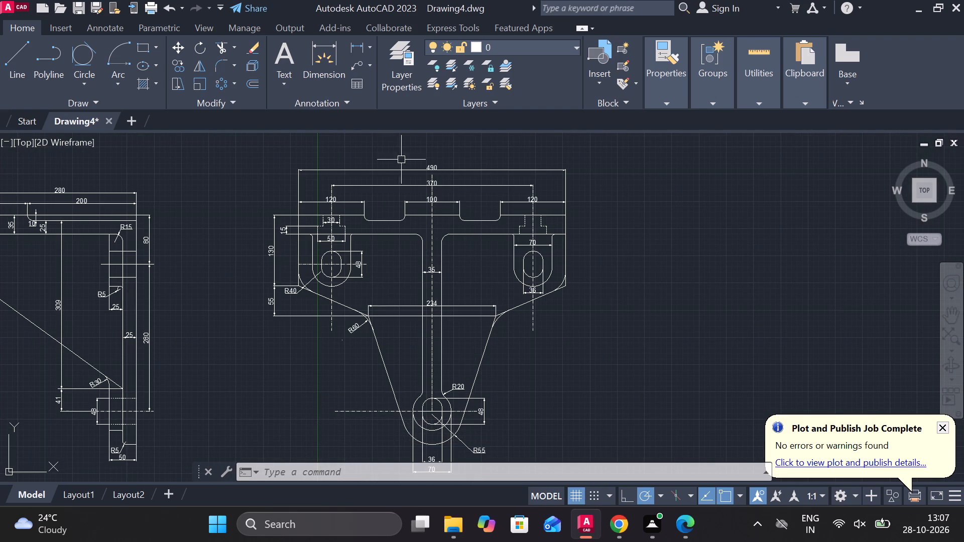
pyautogui.click(371, 46)
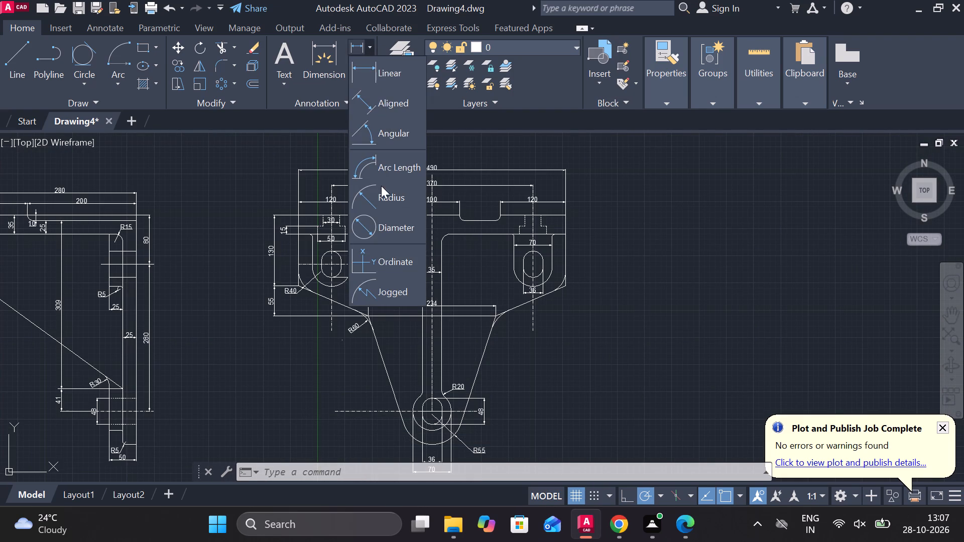
pyautogui.click(385, 193)
pyautogui.scroll(3, 512, 234)
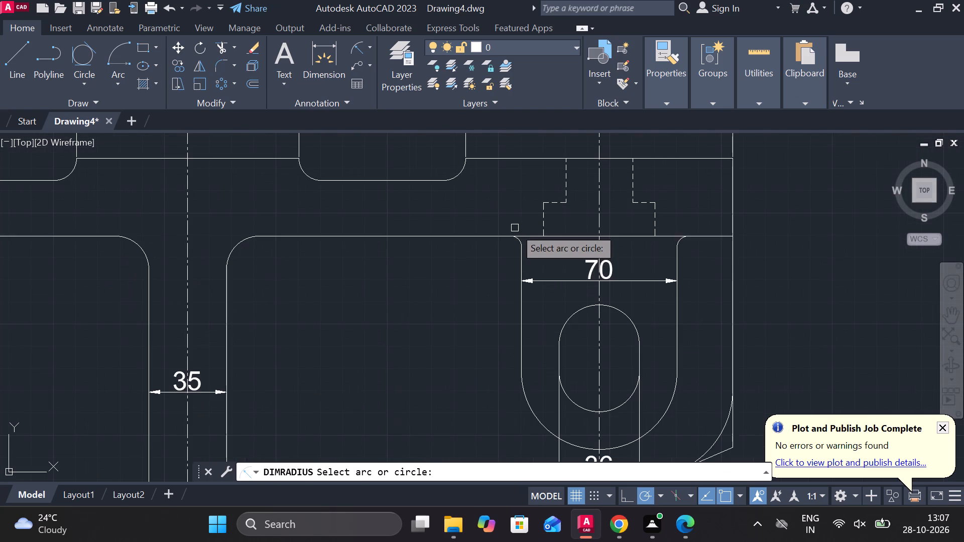
pyautogui.click(516, 243)
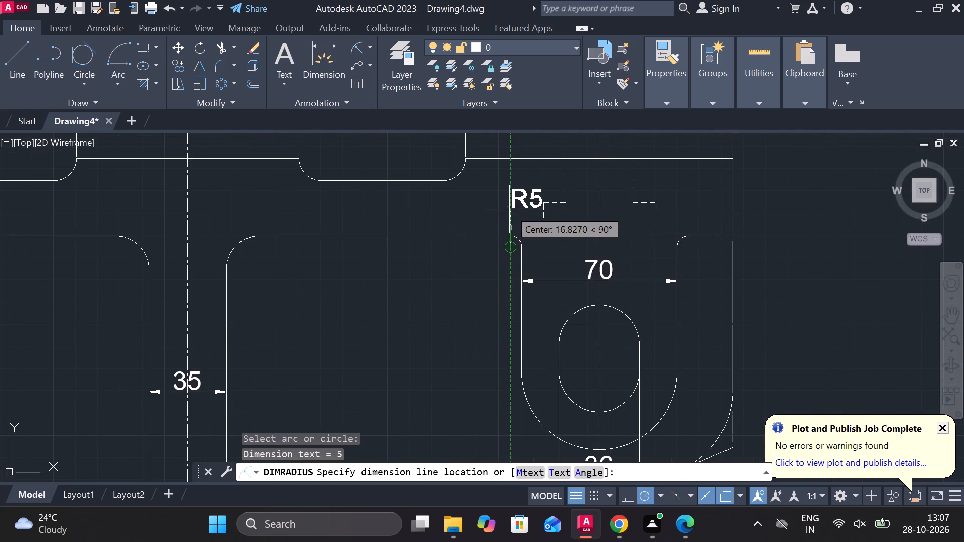
pyautogui.click(484, 278)
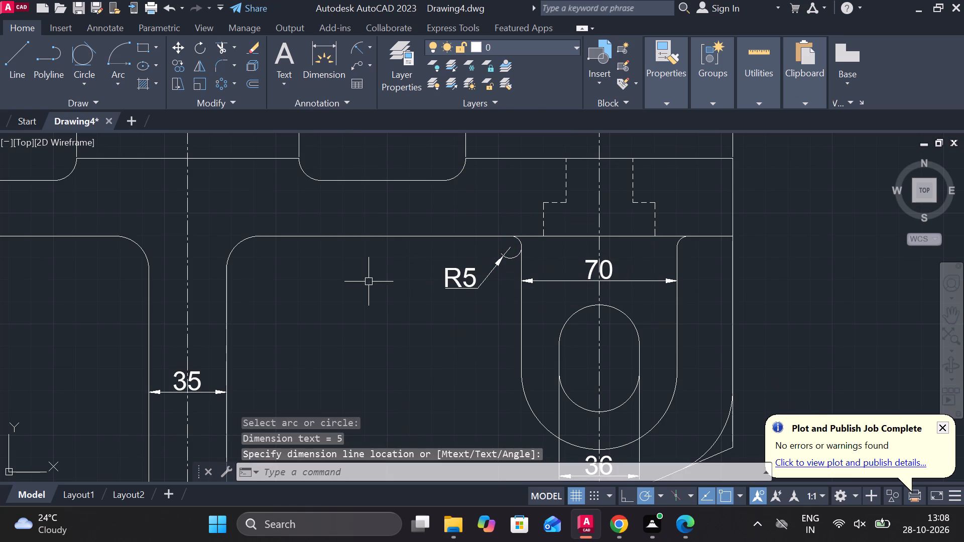
# Add a radius dimension to the fillet at the central rib's upper-right corner and reposition its text just above the fillet.
pyautogui.press('space')
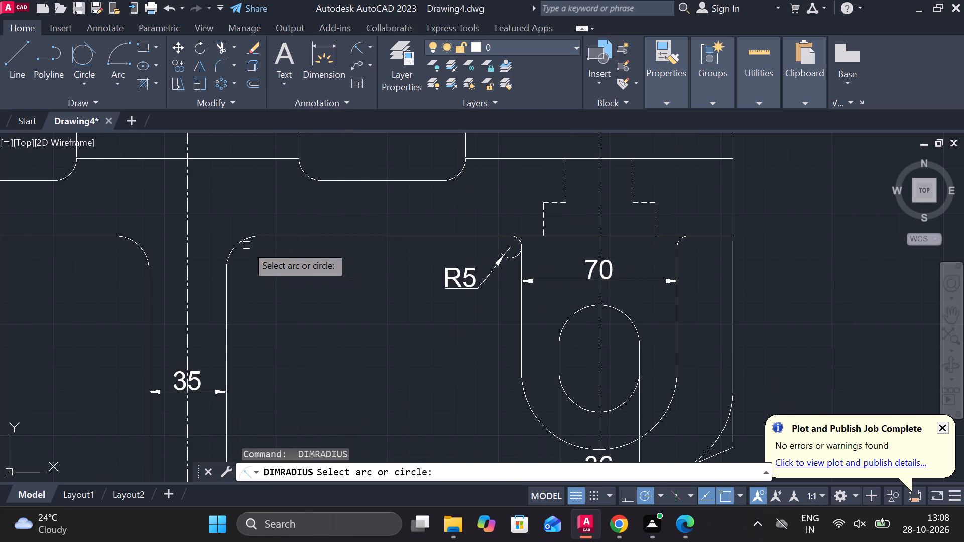
pyautogui.click(242, 245)
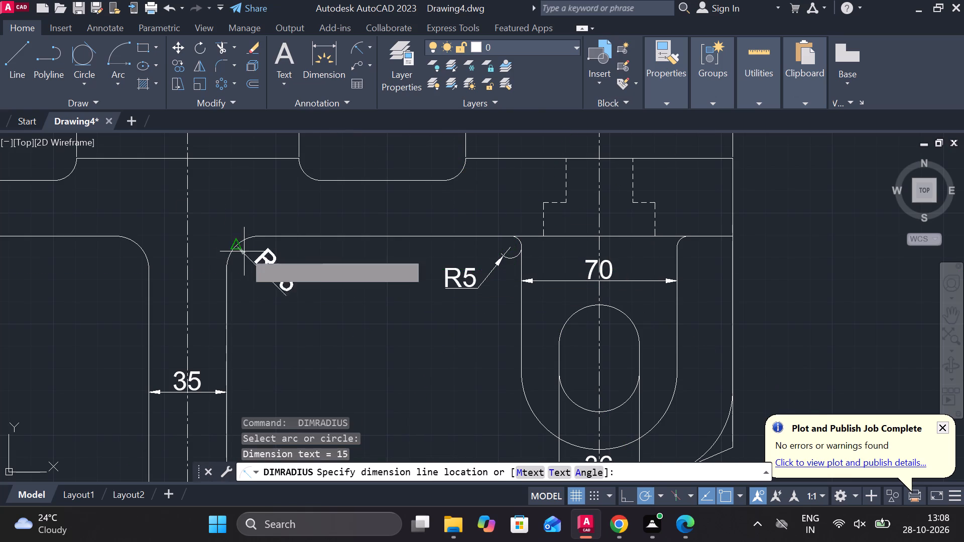
pyautogui.click(244, 250)
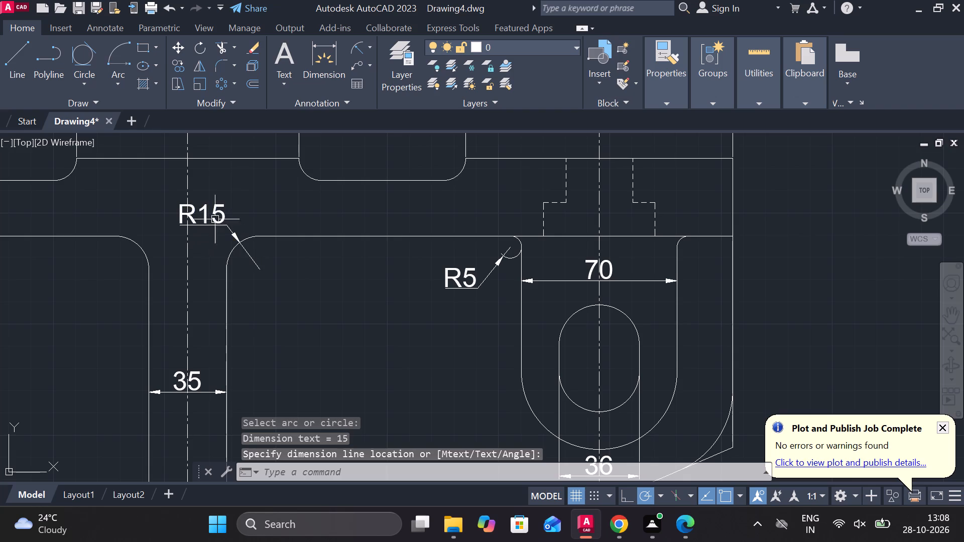
pyautogui.click(215, 216)
pyautogui.doubleClick(203, 212)
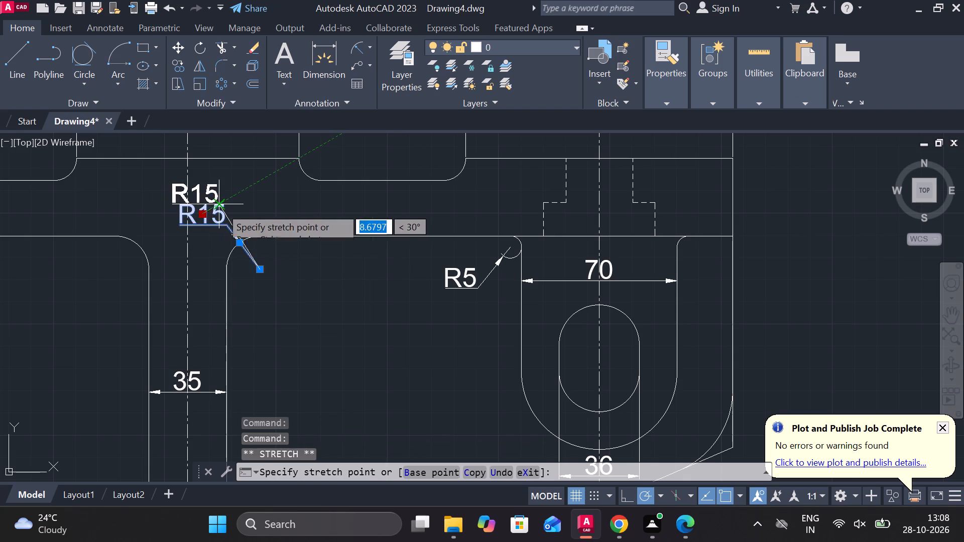
pyautogui.click(245, 207)
pyautogui.press('Escape')
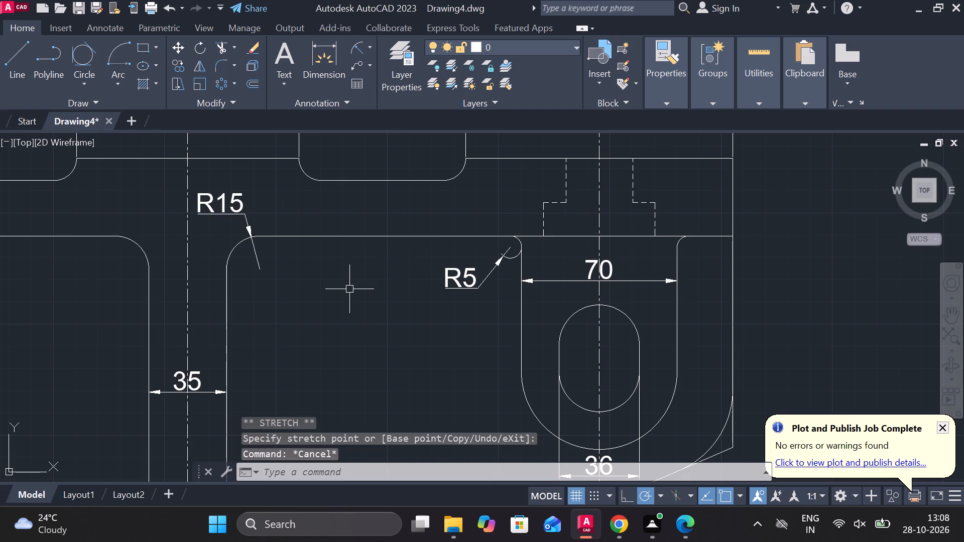
# Examine the dimensions and spacing of the bracket's side view and front view.
pyautogui.scroll(-2, 350, 278)
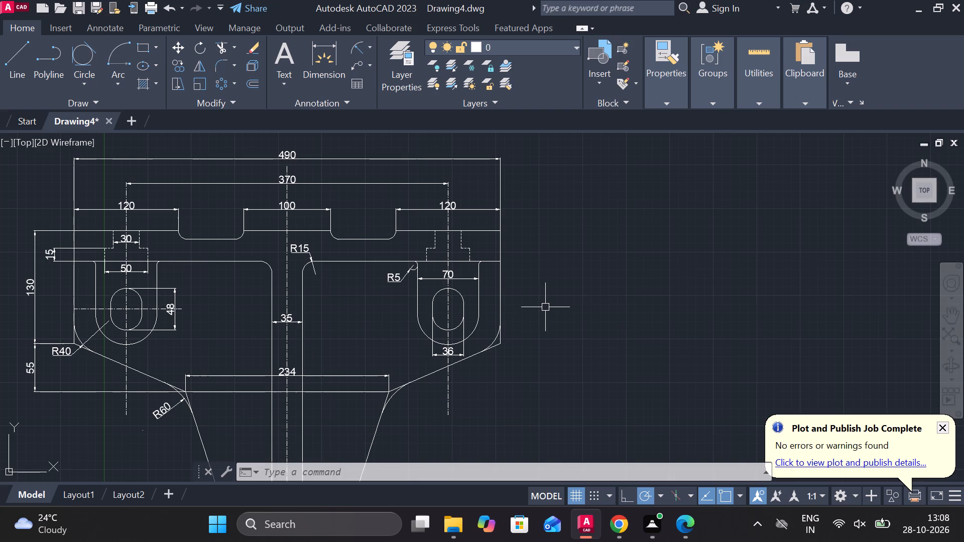
pyautogui.scroll(-1, 546, 307)
pyautogui.moveTo(200, 278); pyautogui.dragTo(296, 229, button='middle')
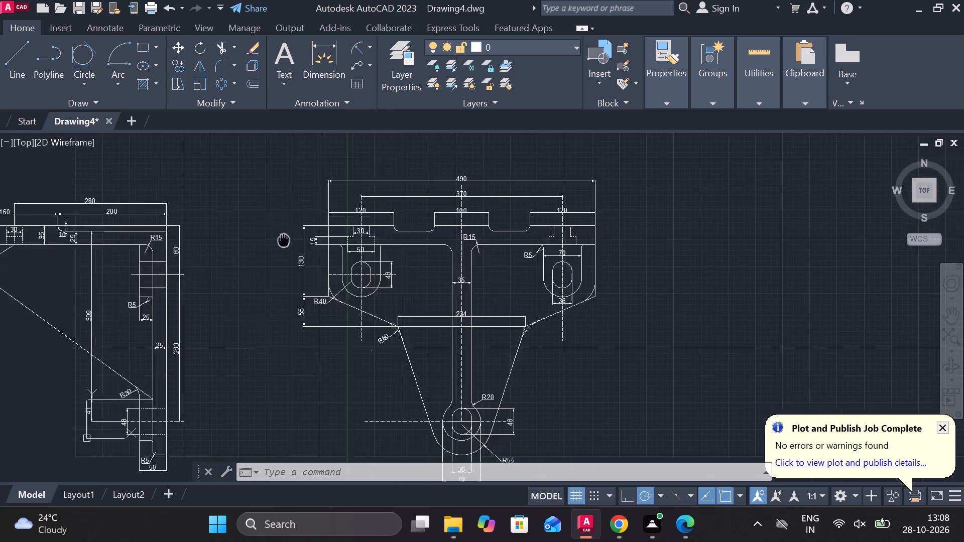
pyautogui.moveTo(296, 229); pyautogui.dragTo(309, 215, button='middle')
pyautogui.scroll(2, 160, 231)
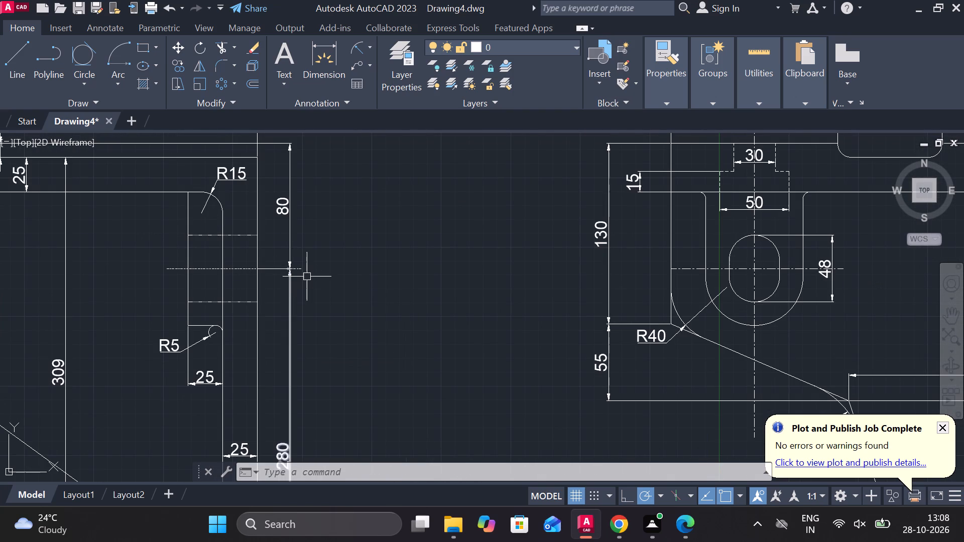
pyautogui.scroll(-2, 310, 278)
pyautogui.moveTo(308, 280); pyautogui.dragTo(317, 212, button='middle')
pyautogui.scroll(-1, 329, 221)
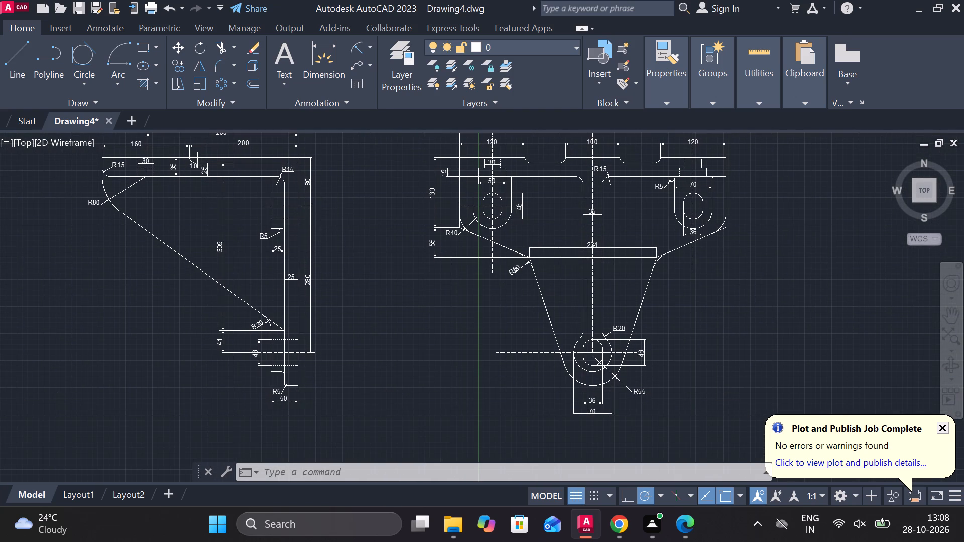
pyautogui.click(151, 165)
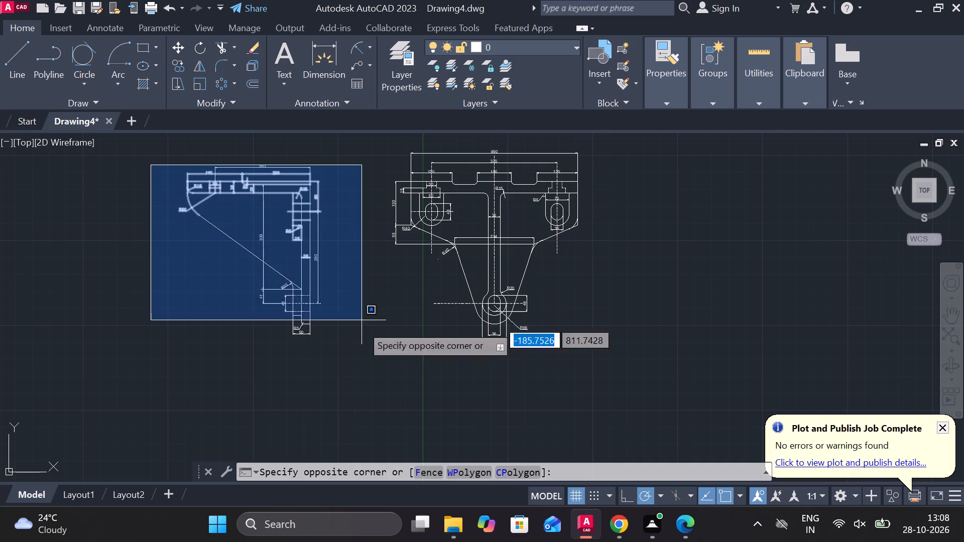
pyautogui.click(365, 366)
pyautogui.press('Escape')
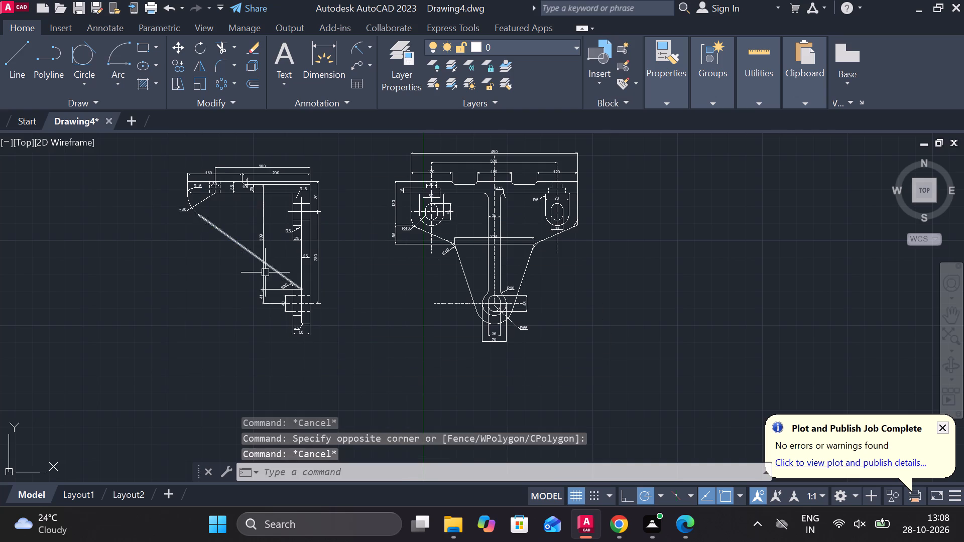
# Move the entire side view with its dimensions horizontally about 143 units closer to the front view.
pyautogui.moveTo(354, 357); pyautogui.dragTo(336, 310)
pyautogui.click(136, 147)
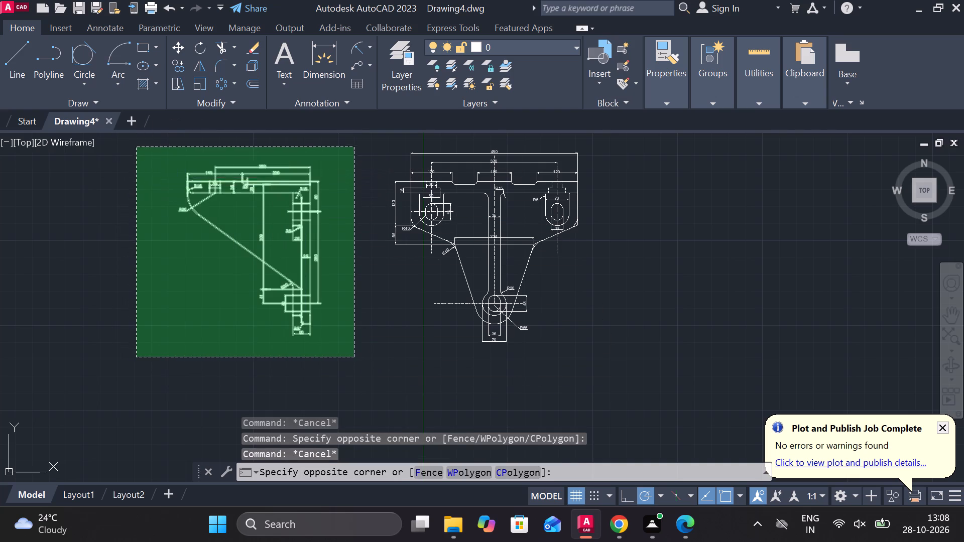
pyautogui.press('m')
pyautogui.press('Return')
pyautogui.scroll(1, 311, 169)
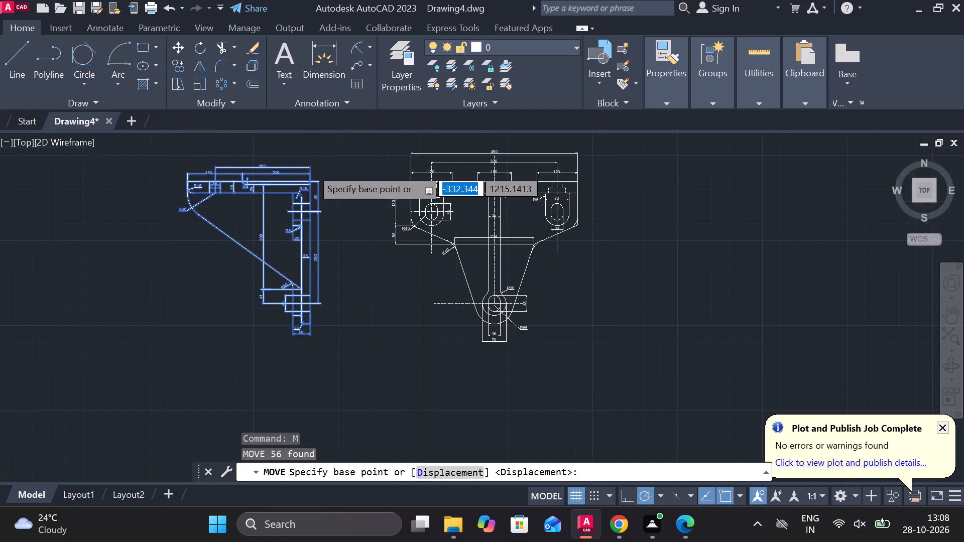
pyautogui.scroll(1, 311, 169)
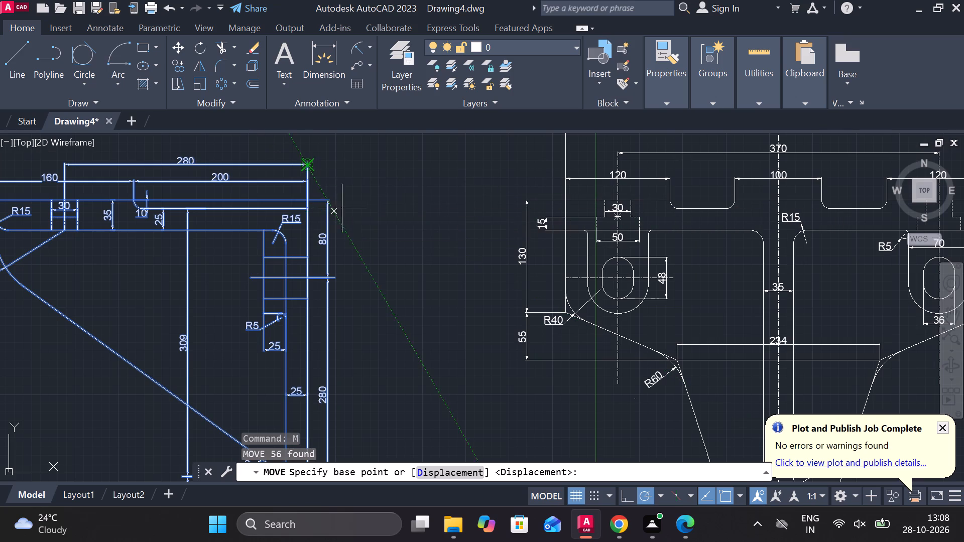
pyautogui.click(305, 213)
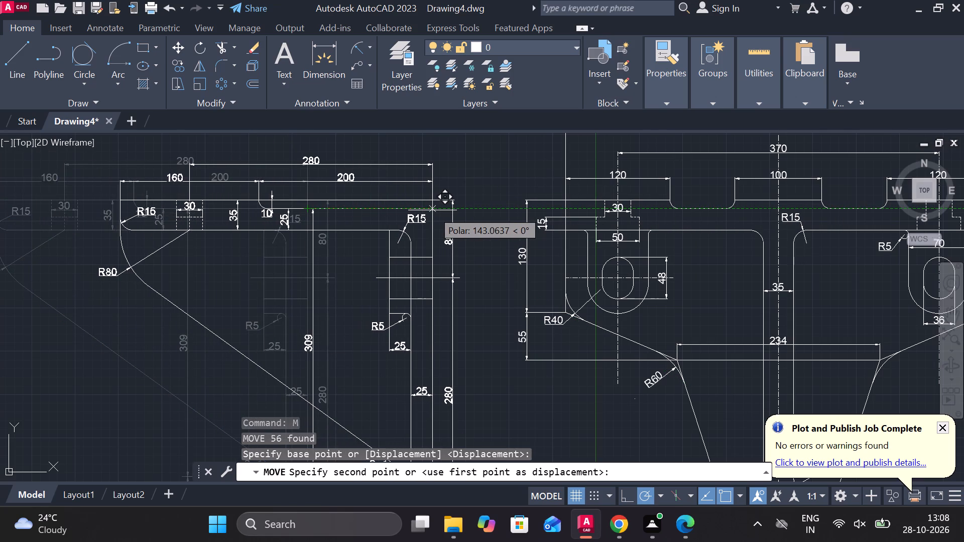
pyautogui.doubleClick(432, 210)
# Draw a border rectangle about 1228 by 659 units around both dimensioned views.
pyautogui.scroll(-1, 464, 214)
pyautogui.moveTo(485, 251); pyautogui.dragTo(398, 189, button='middle')
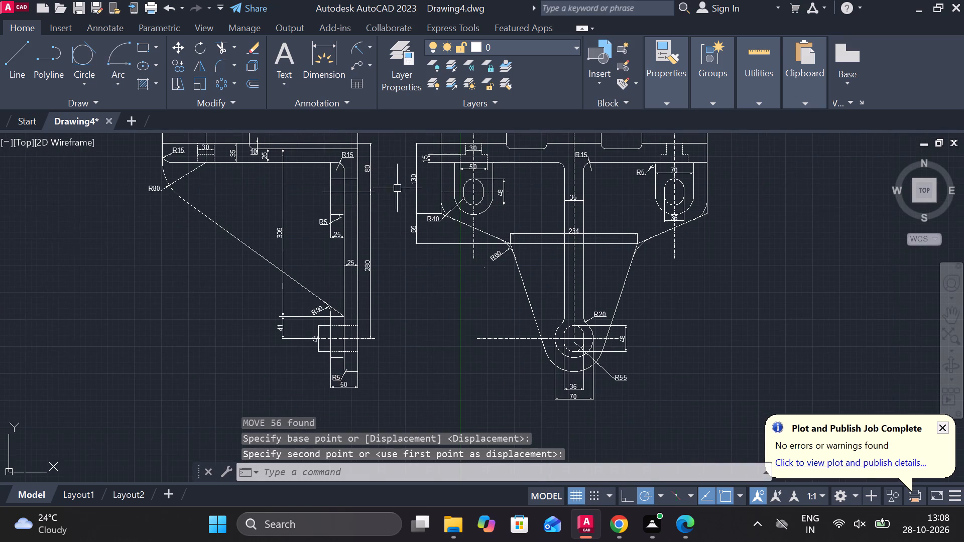
pyautogui.moveTo(691, 286); pyautogui.dragTo(680, 285, button='middle')
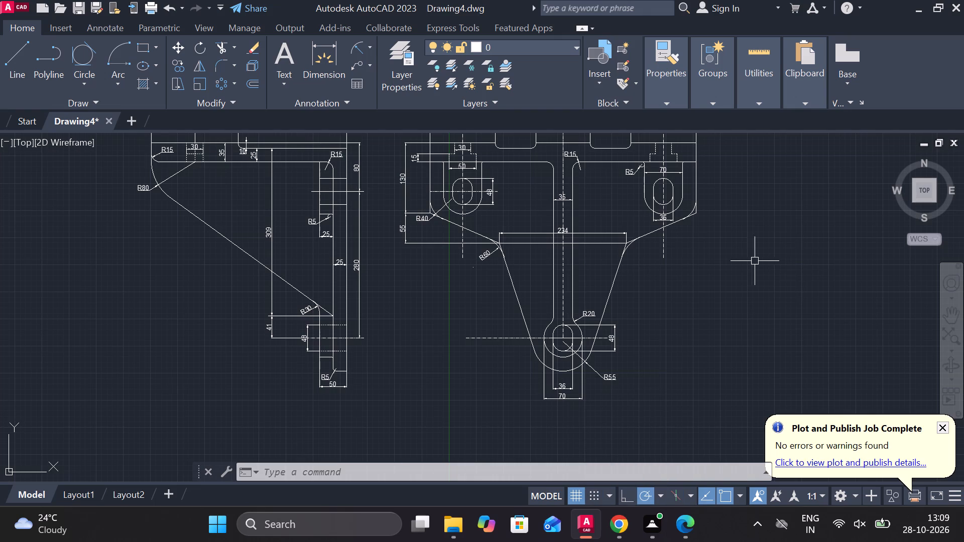
pyautogui.press('Escape')
pyautogui.moveTo(243, 232); pyautogui.dragTo(272, 250, button='middle')
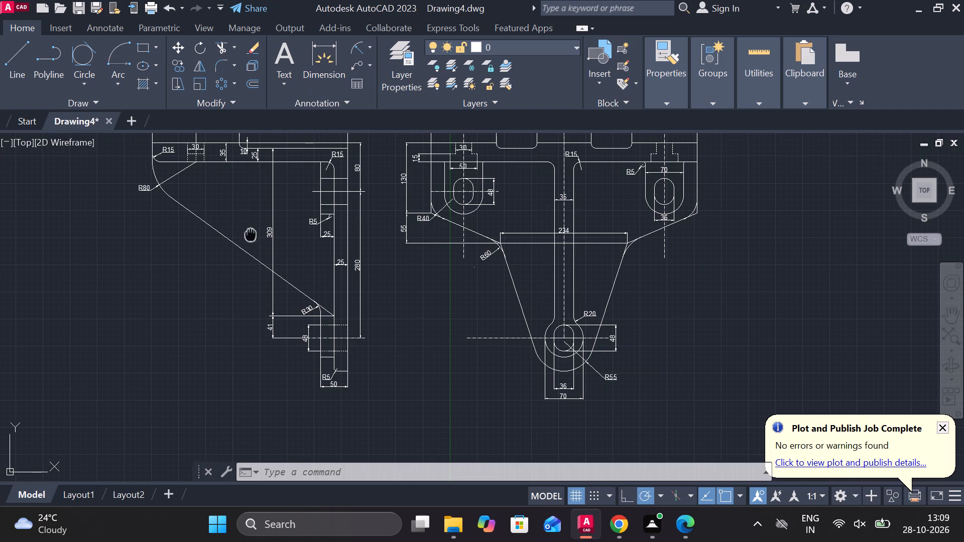
pyautogui.moveTo(272, 250); pyautogui.dragTo(311, 334, button='middle')
pyautogui.click(141, 47)
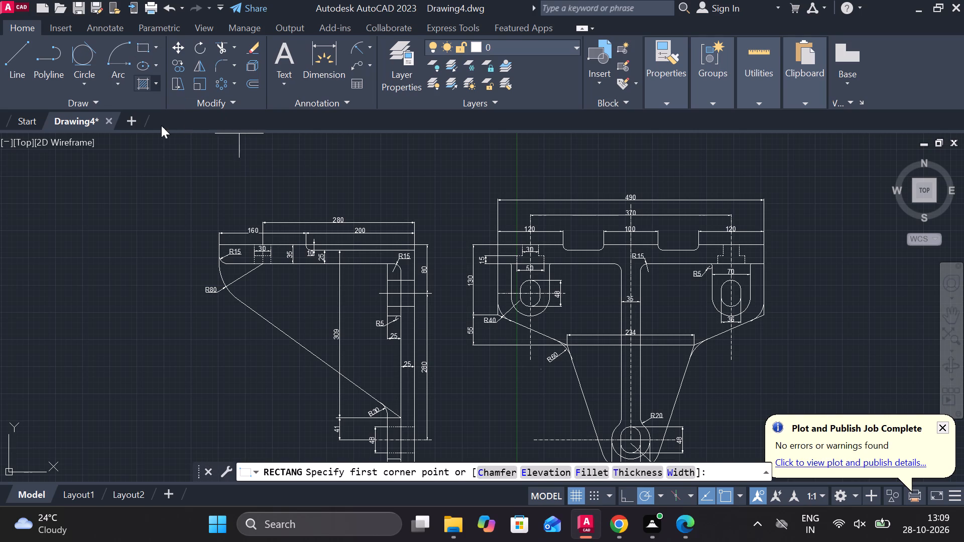
pyautogui.click(178, 161)
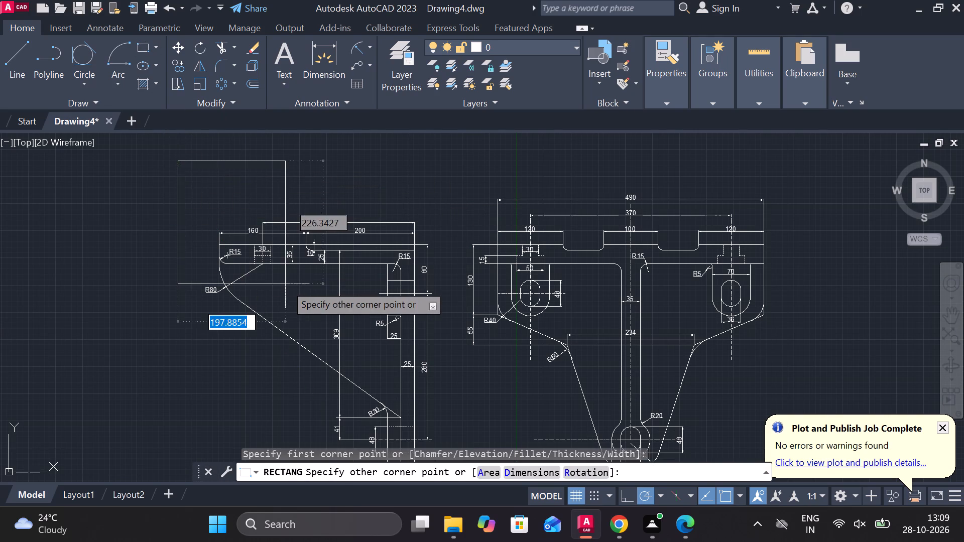
pyautogui.moveTo(286, 285); pyautogui.dragTo(274, 120, button='middle')
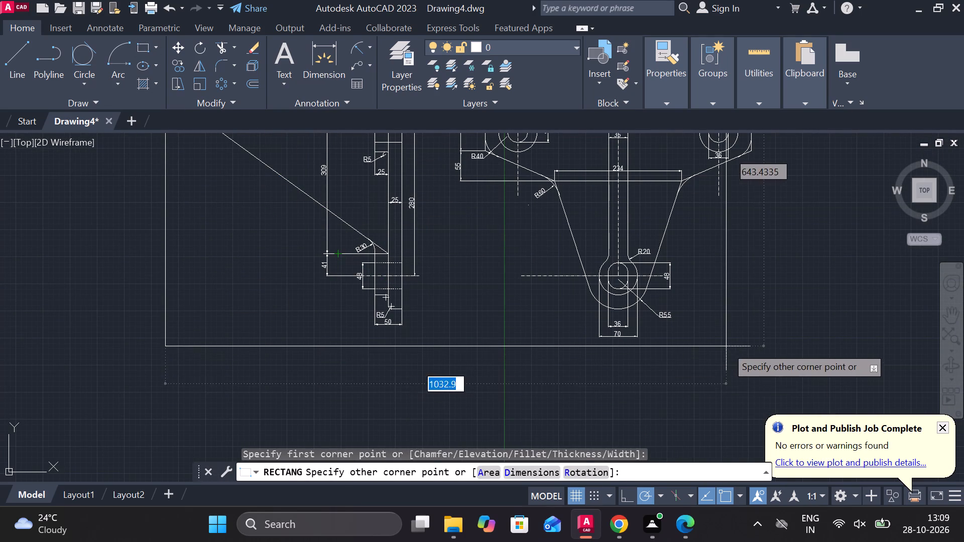
pyautogui.moveTo(726, 346); pyautogui.dragTo(684, 412, button='middle')
pyautogui.scroll(-1, 698, 400)
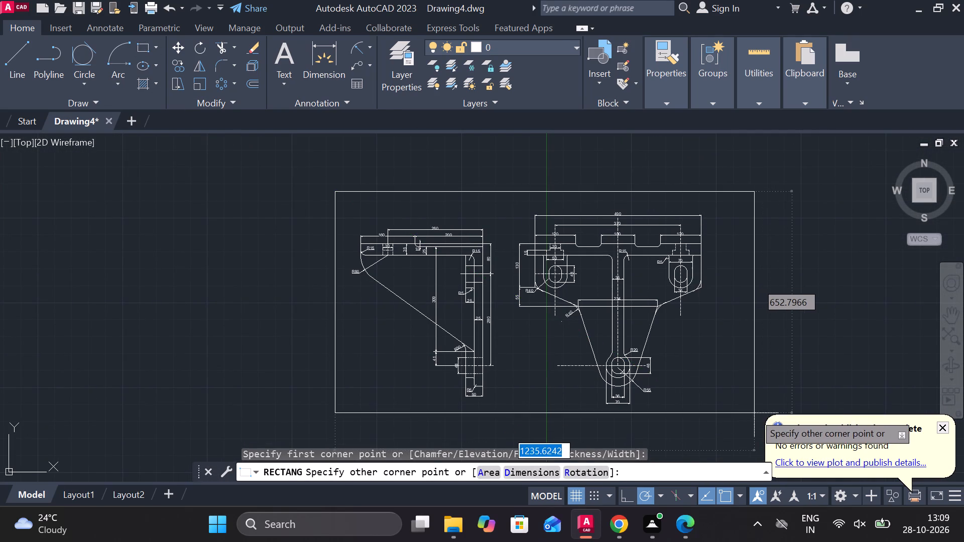
pyautogui.moveTo(754, 413); pyautogui.dragTo(685, 363, button='middle')
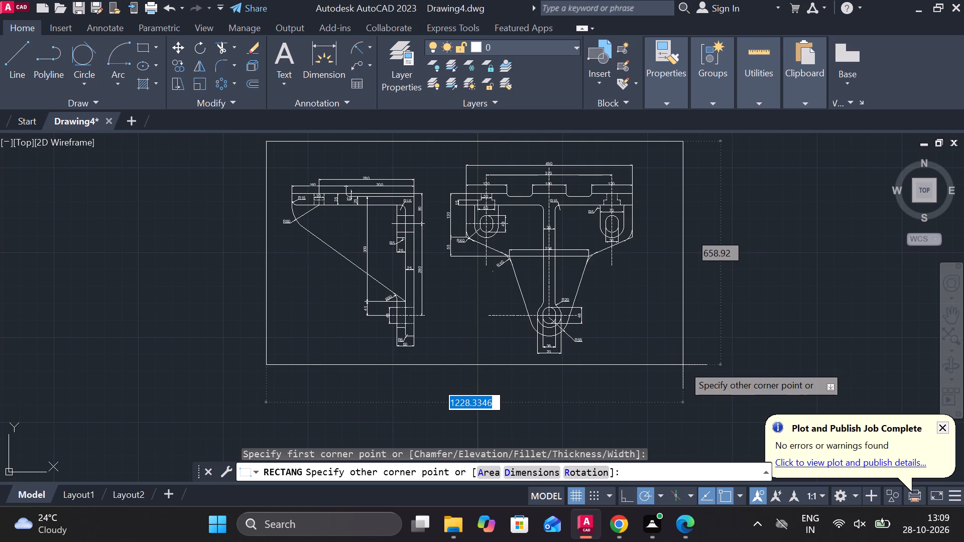
pyautogui.click(683, 365)
# Stretch the border rectangle's top edge upward, increasing the space above both views.
pyautogui.moveTo(639, 314); pyautogui.dragTo(659, 436, button='middle')
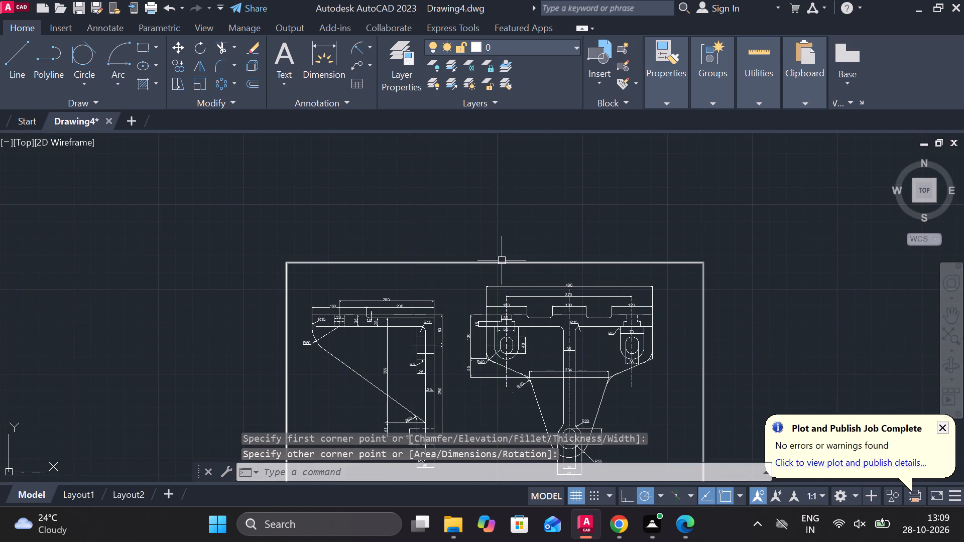
pyautogui.click(502, 260)
pyautogui.click(491, 263)
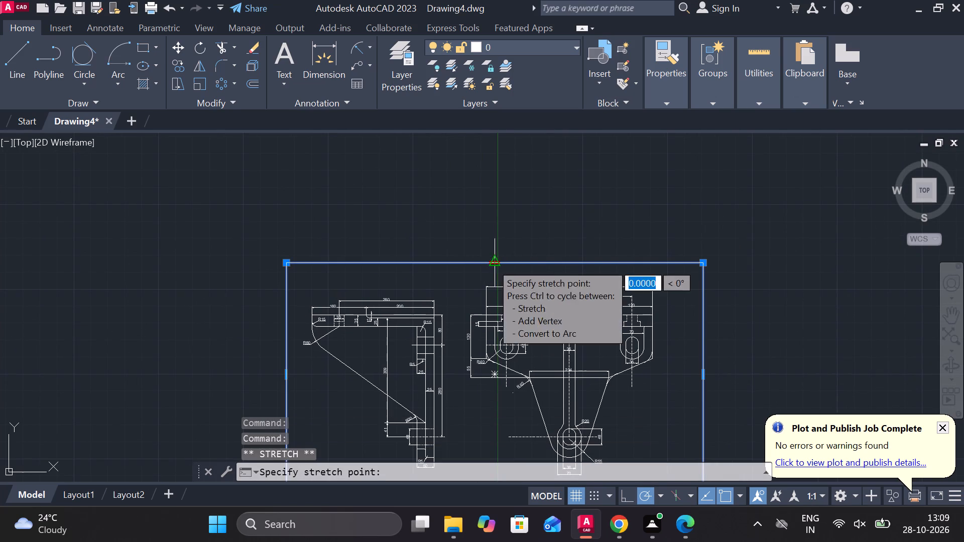
pyautogui.click(496, 232)
pyautogui.press('Escape')
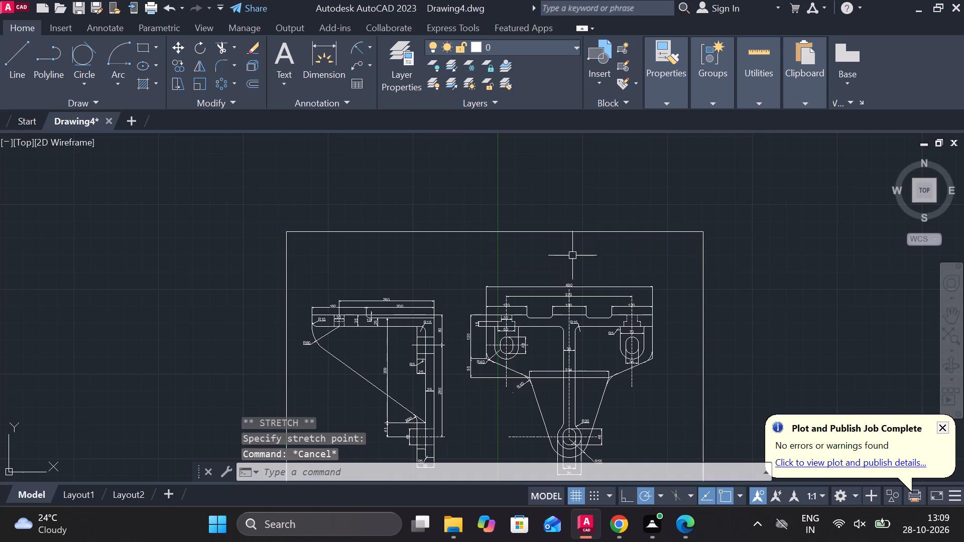
# Add the multiline text title "ANGULAR CANTILEVER BRACKET" at text height 12 inside the border, above the two views.
pyautogui.write('MT')
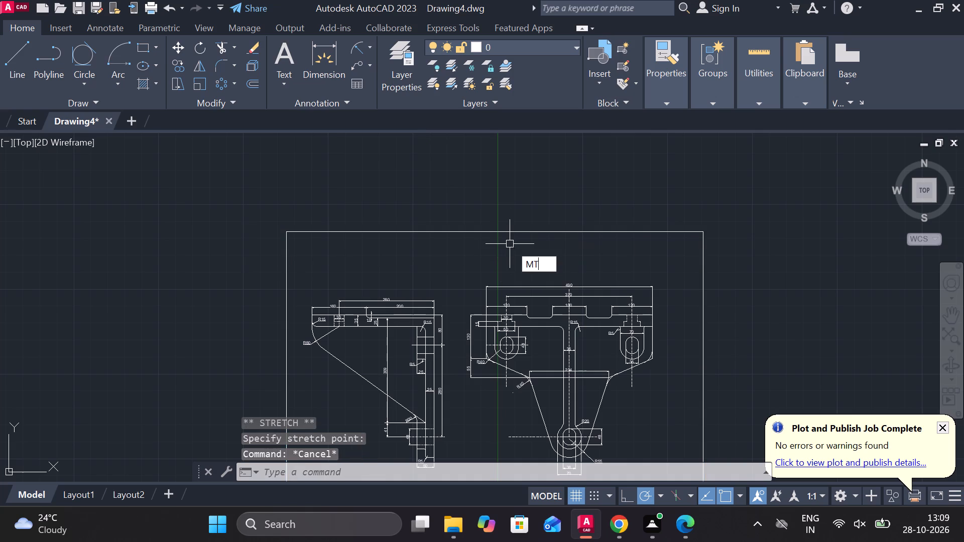
pyautogui.press('Return')
pyautogui.click(431, 244)
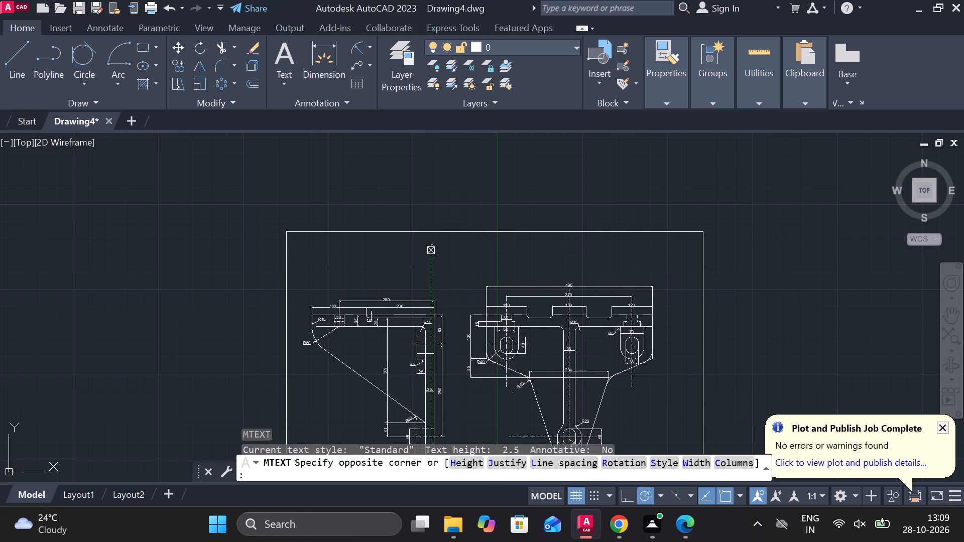
pyautogui.click(587, 267)
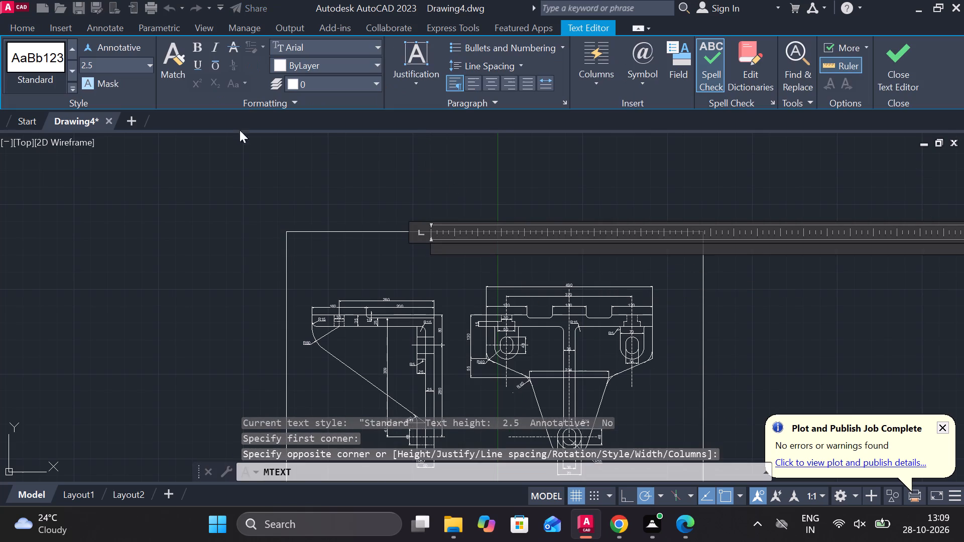
pyautogui.click(116, 75)
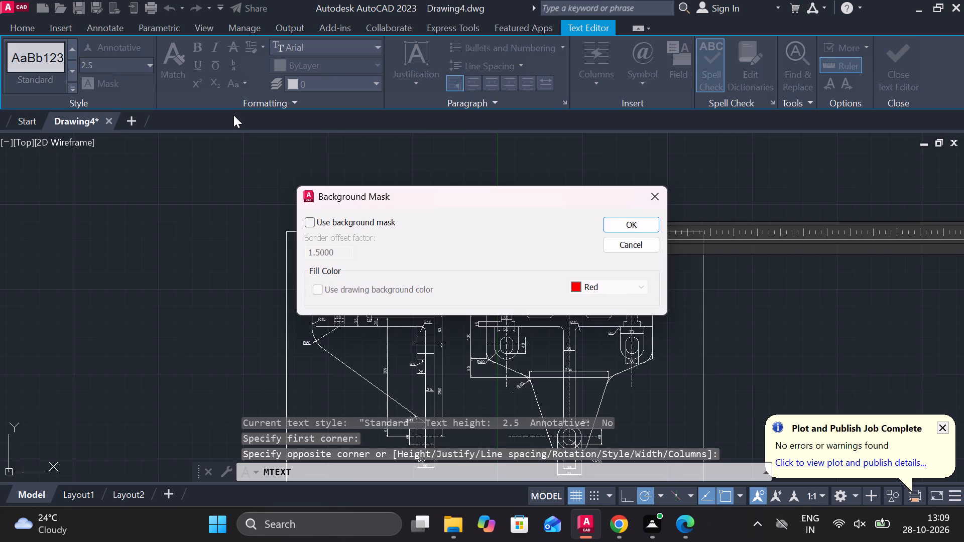
pyautogui.click(649, 201)
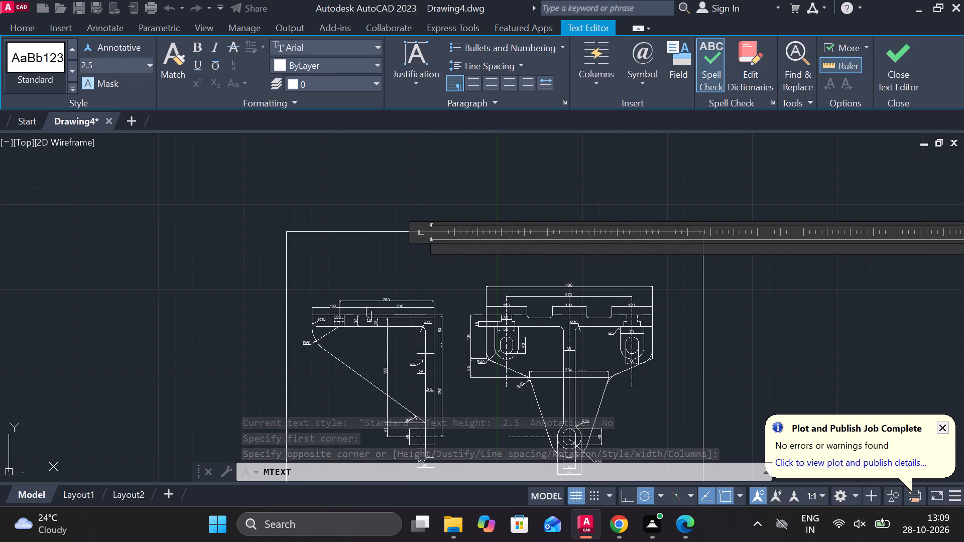
pyautogui.click(122, 67)
pyautogui.press('1')
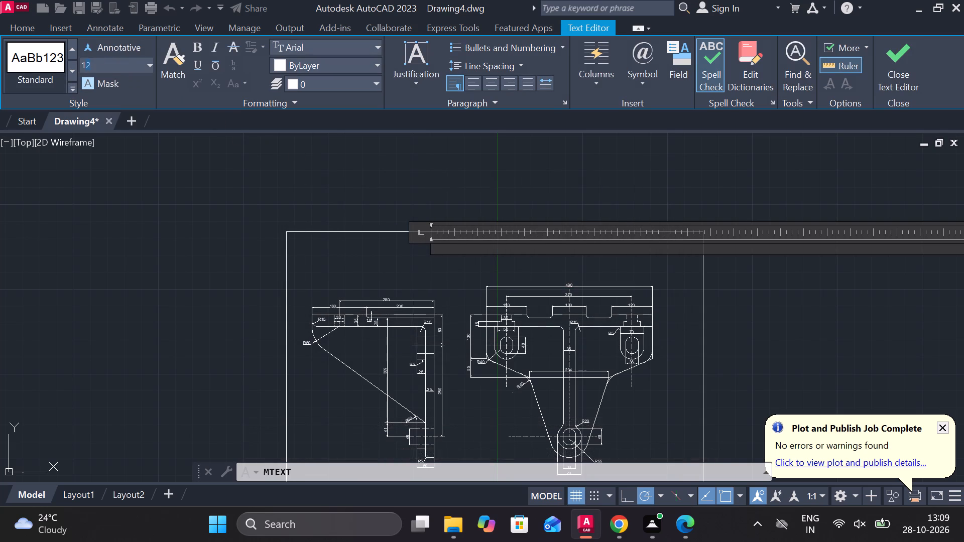
pyautogui.press('2')
pyautogui.press('Return')
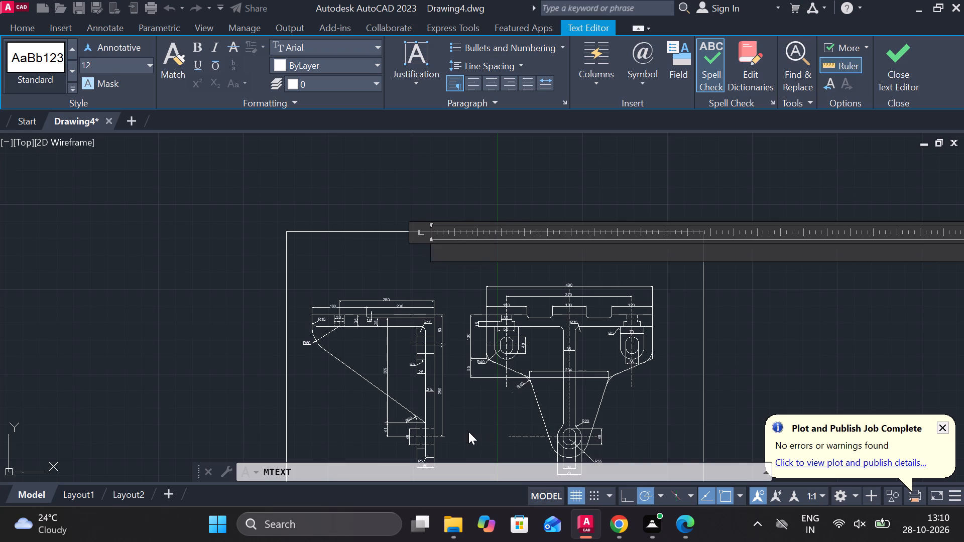
pyautogui.write('AN')
pyautogui.write('GULAR')
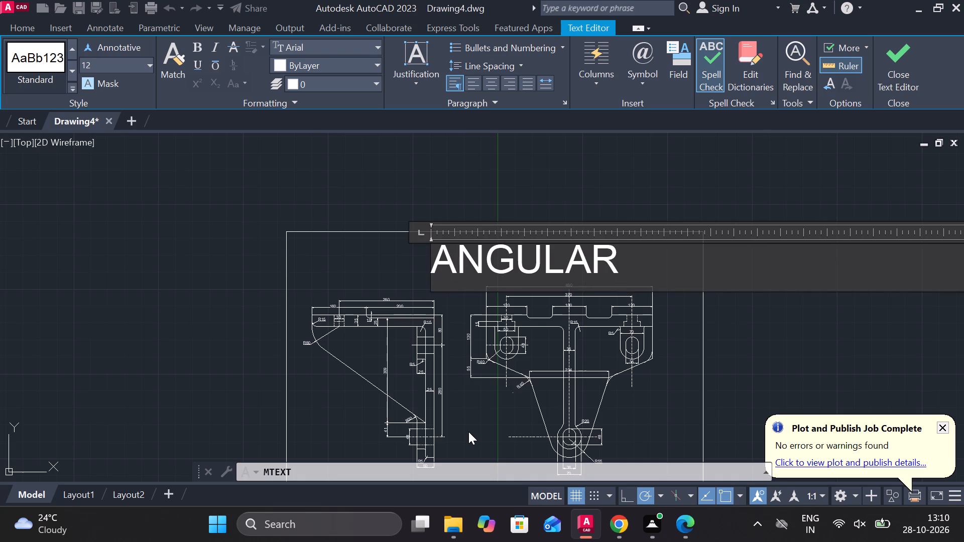
pyautogui.press('space')
pyautogui.write('CANTI')
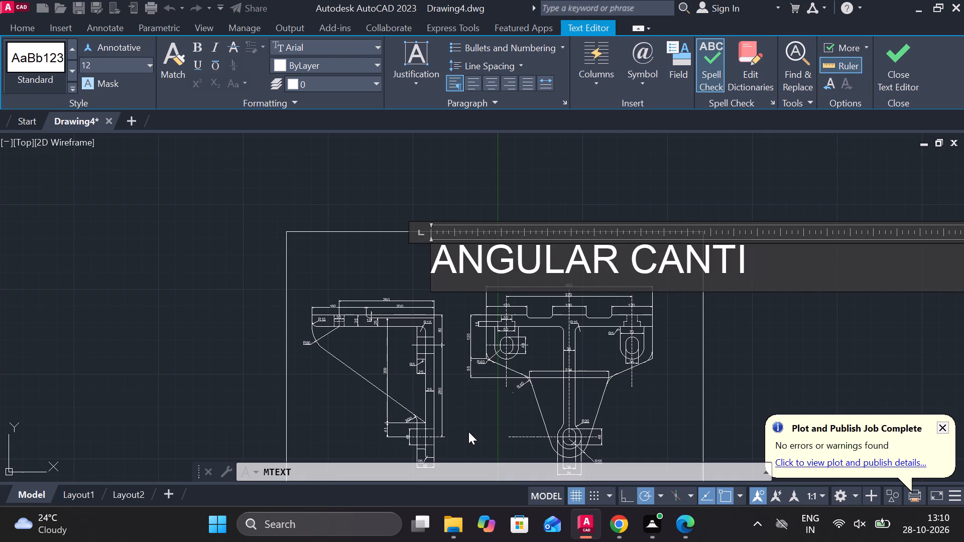
pyautogui.write('LEVER')
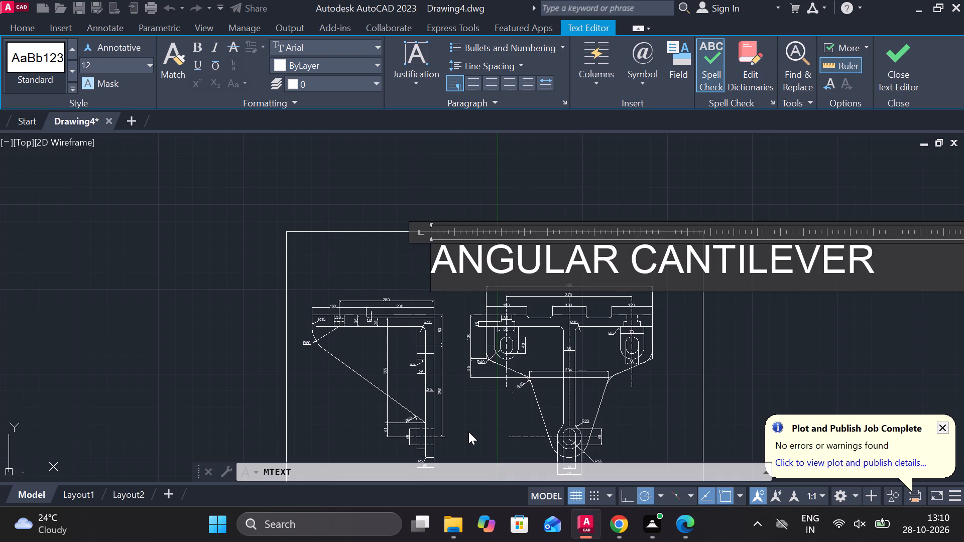
pyautogui.press('space')
pyautogui.write('BRACKET')
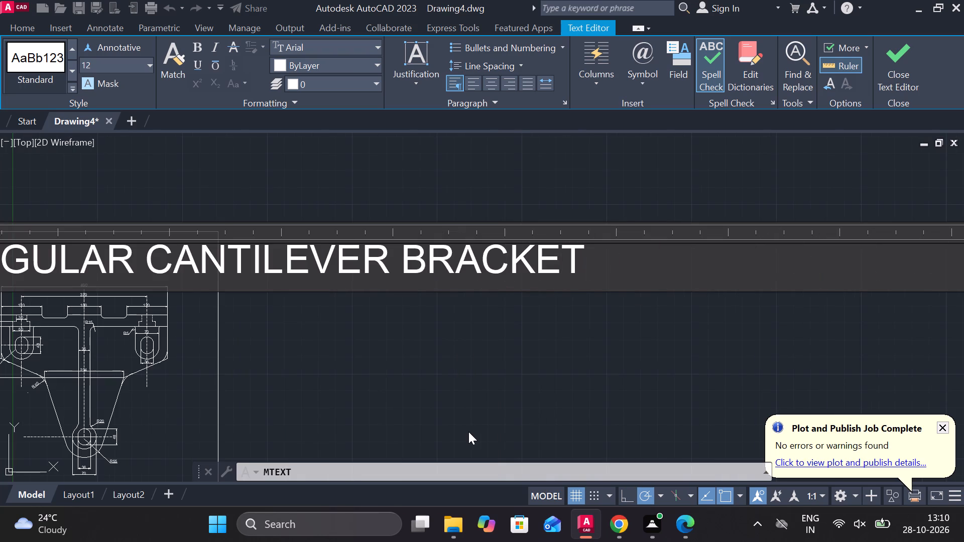
pyautogui.scroll(-2, 616, 415)
pyautogui.click(891, 76)
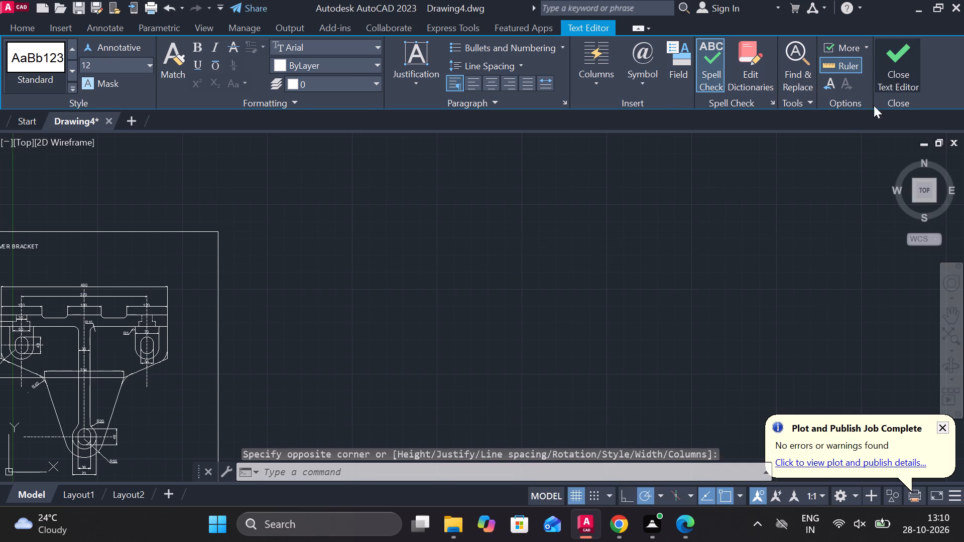
# Set the text height of the ANGULAR CANTILEVER BRACKET title to 20.
pyautogui.scroll(-1, 262, 251)
pyautogui.moveTo(316, 265); pyautogui.dragTo(478, 260, button='middle')
pyautogui.scroll(2, 182, 243)
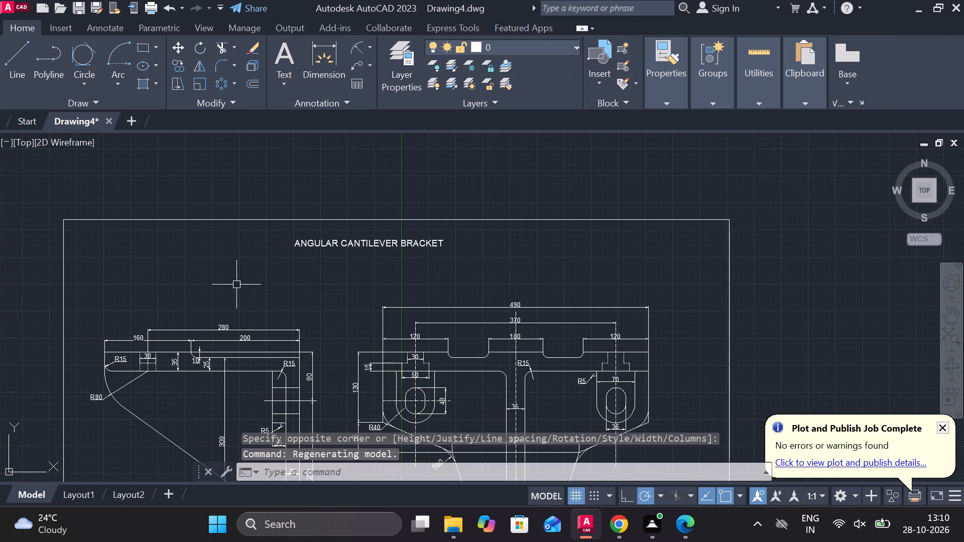
pyautogui.tripleClick(327, 246)
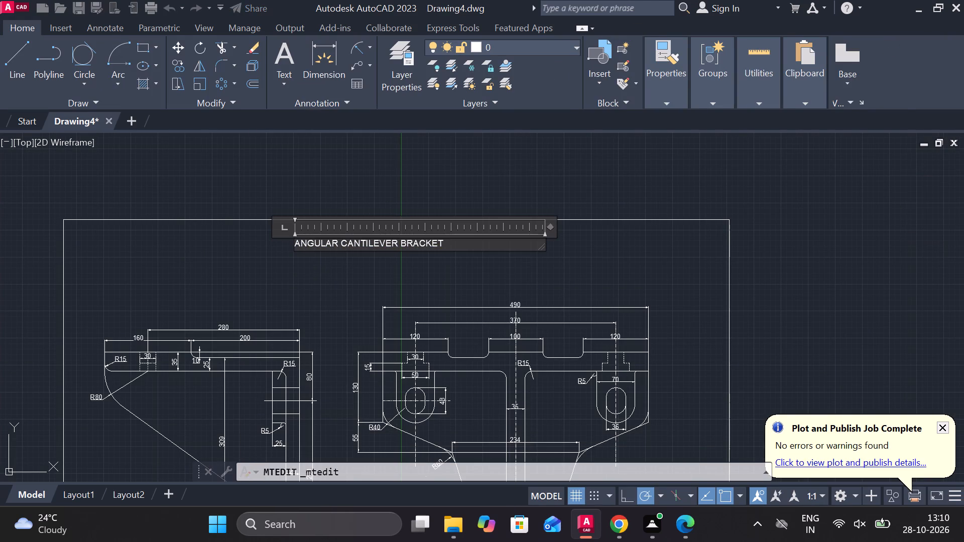
pyautogui.moveTo(449, 245); pyautogui.dragTo(287, 237)
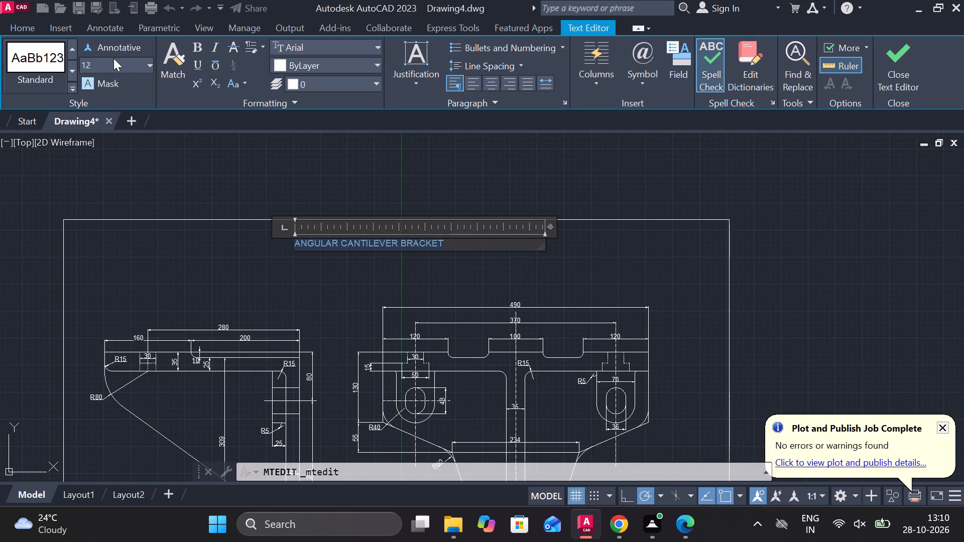
pyautogui.click(113, 58)
pyautogui.write('20')
pyautogui.press('Return')
pyautogui.click(891, 67)
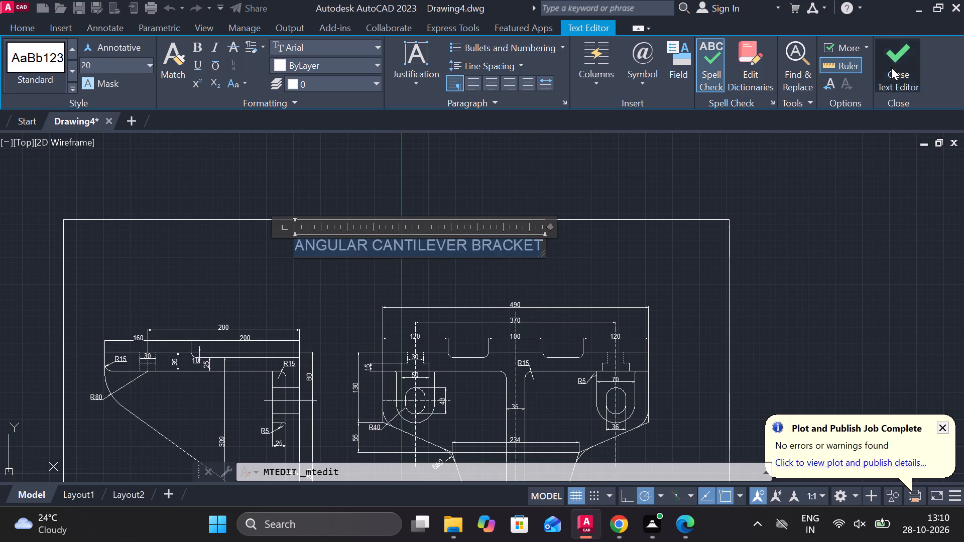
# Move the title slightly down and to the left, closer to the two views beneath it.
pyautogui.click(468, 239)
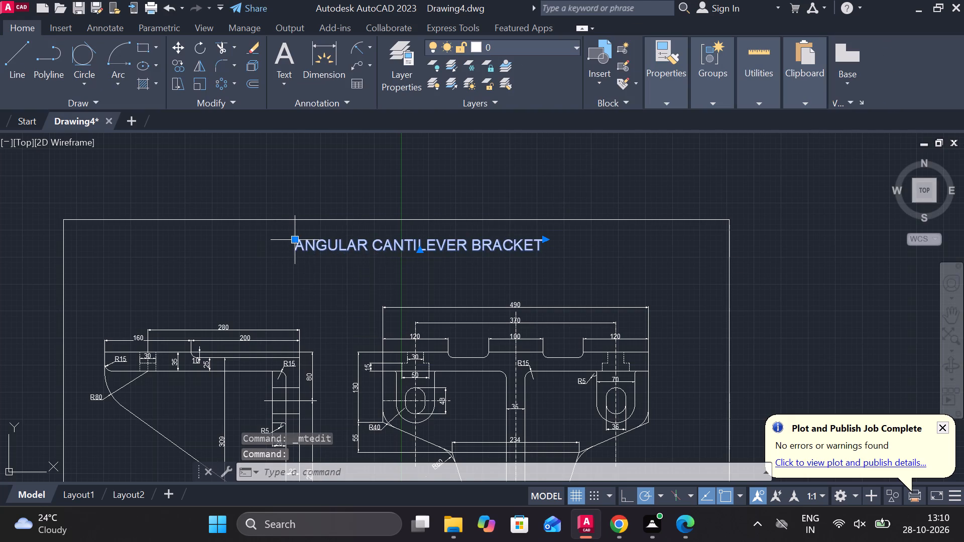
pyautogui.click(292, 240)
pyautogui.click(279, 267)
pyautogui.press('Escape')
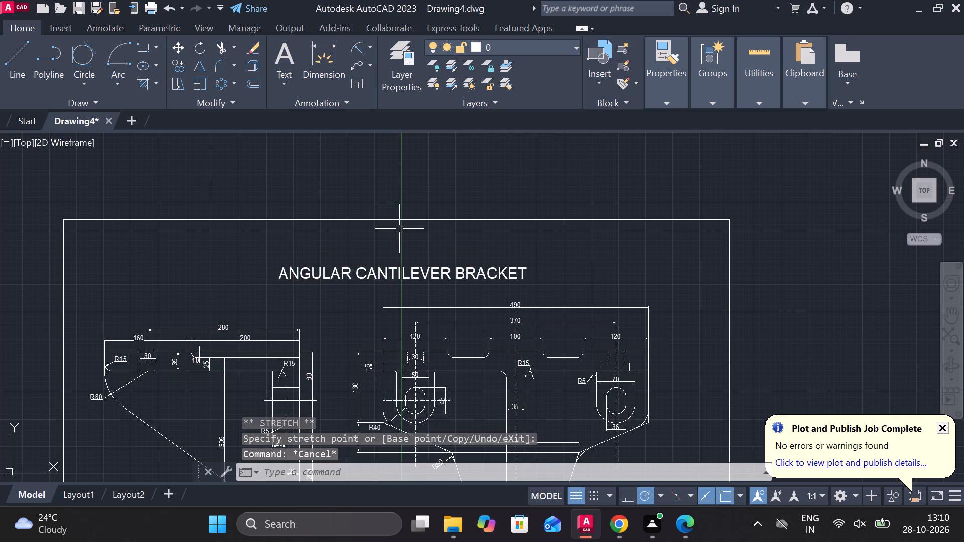
# Stretch the border rectangle's top edge down about 50 units, closer to the title.
pyautogui.click(405, 219)
pyautogui.click(400, 219)
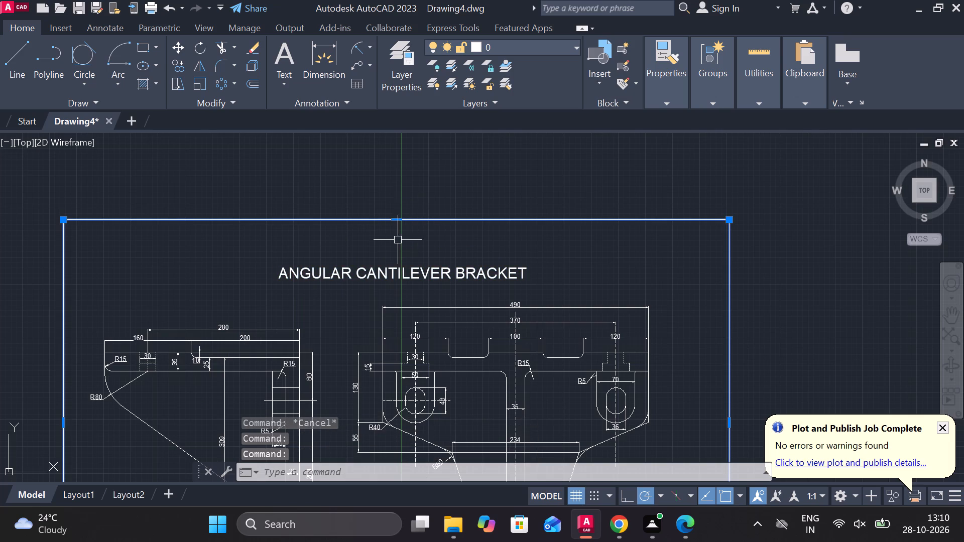
pyautogui.click(396, 222)
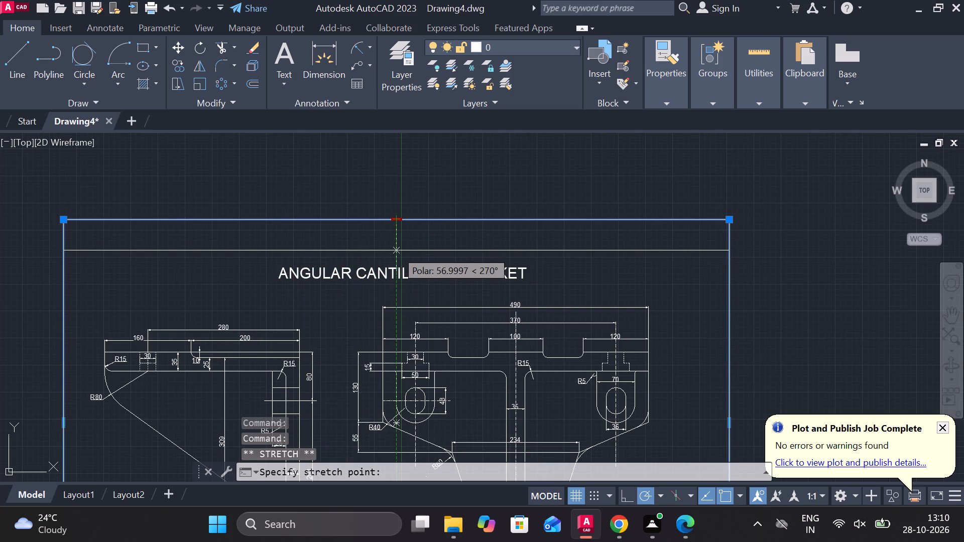
pyautogui.press('Escape')
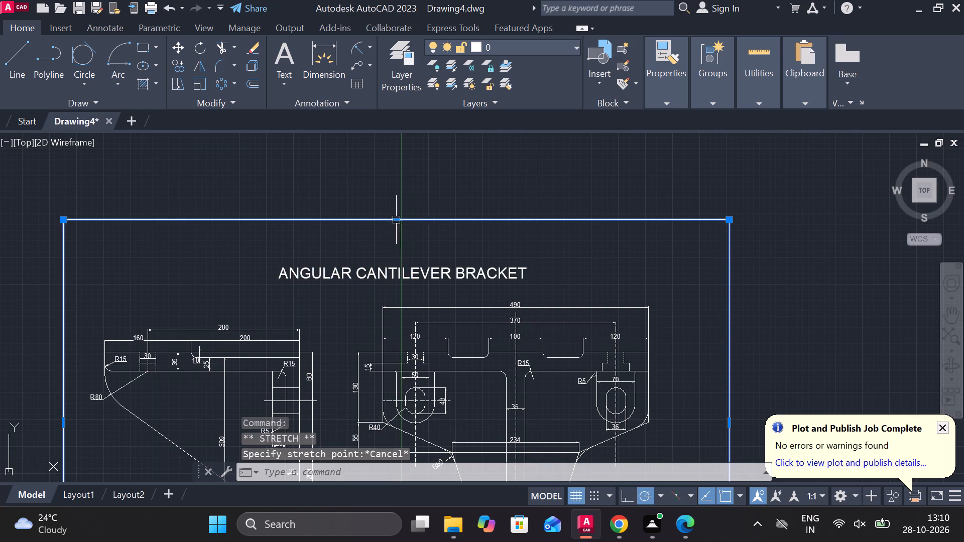
pyautogui.click(454, 235)
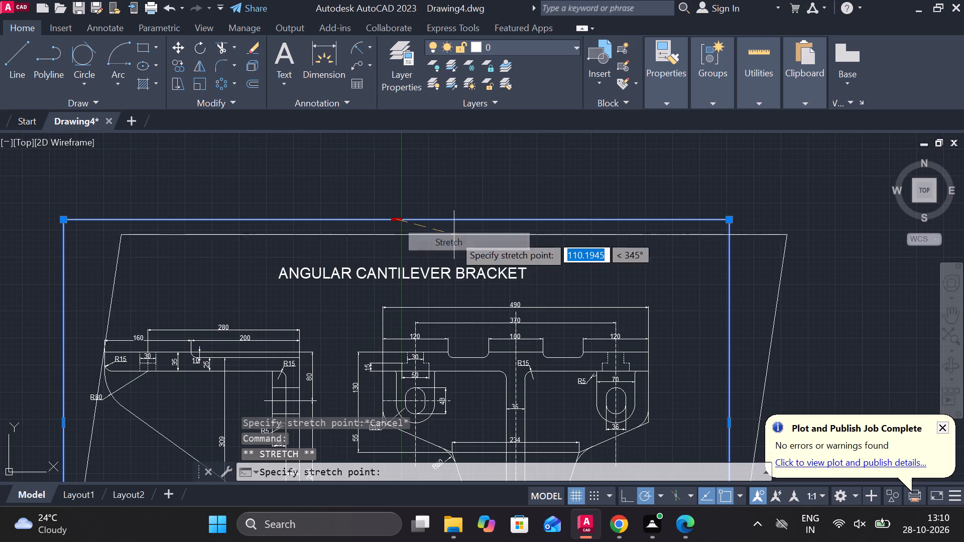
pyautogui.click(398, 246)
pyautogui.press('Escape')
# Save the drawing in Documents under the file name ANGULAR CANTILEVR BRACKET.
pyautogui.scroll(-2, 523, 237)
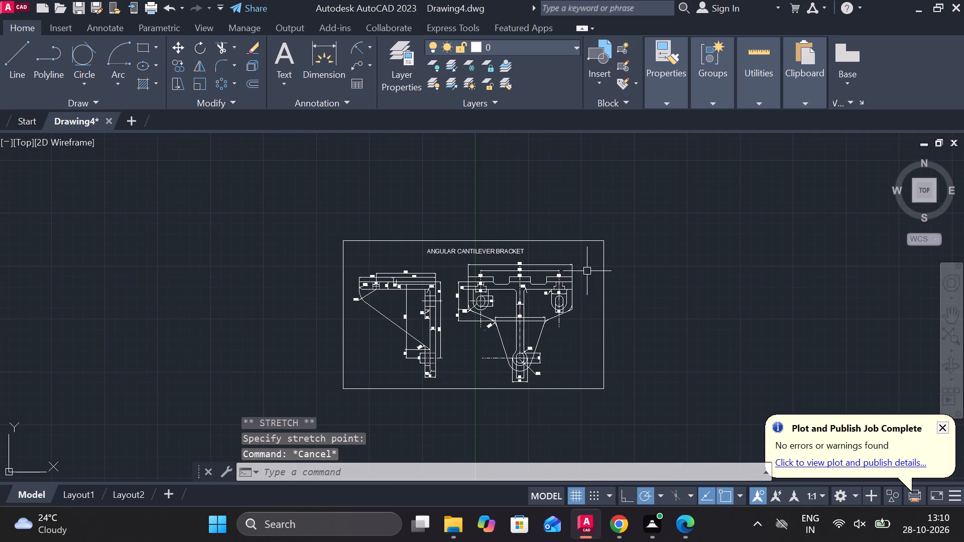
pyautogui.hotkey('ctrl', 's')
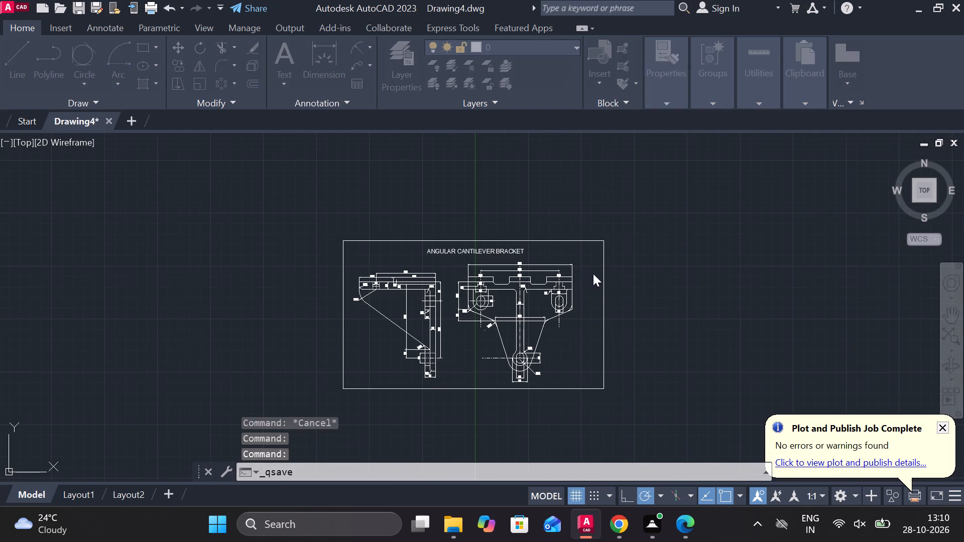
pyautogui.write('AN')
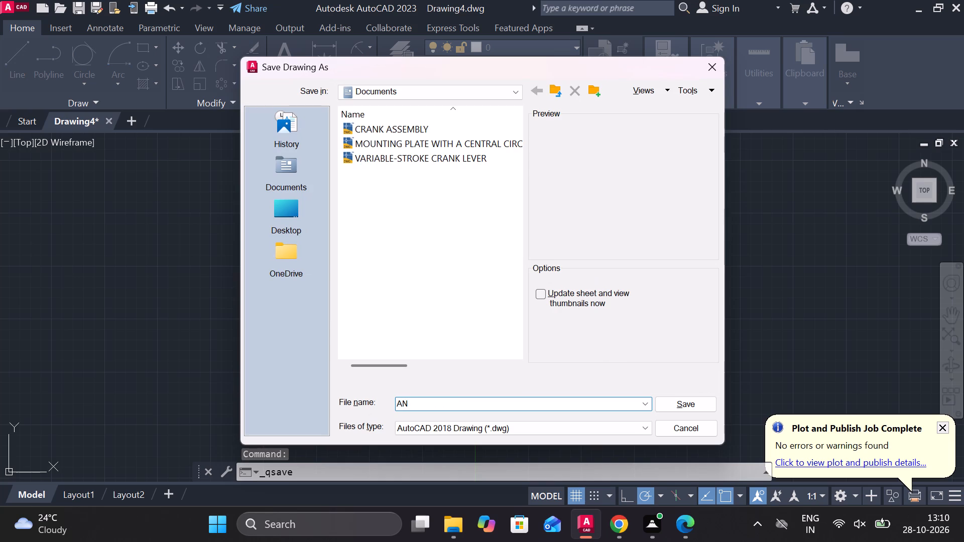
pyautogui.write('GULAR CANTILEVR')
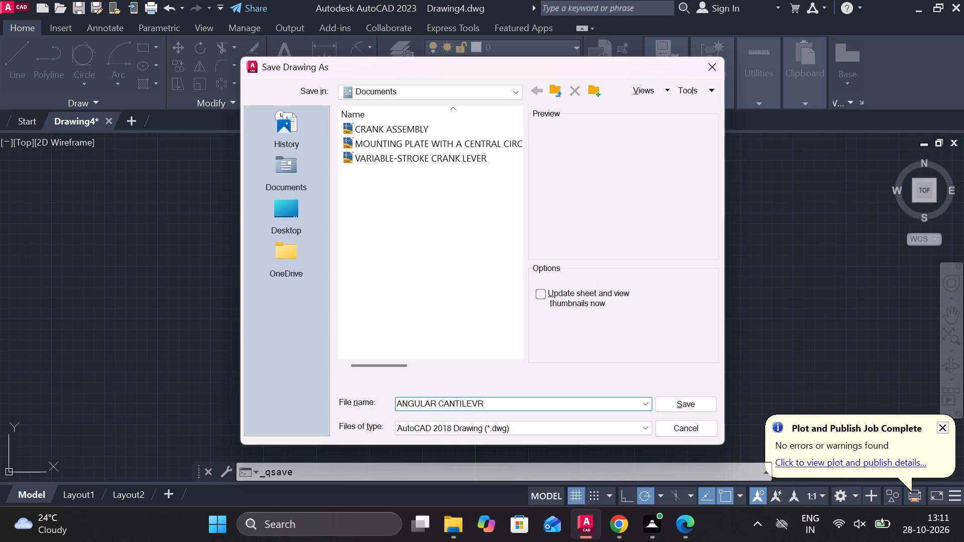
pyautogui.press('space')
pyautogui.write('BRACKET')
pyautogui.click(670, 406)
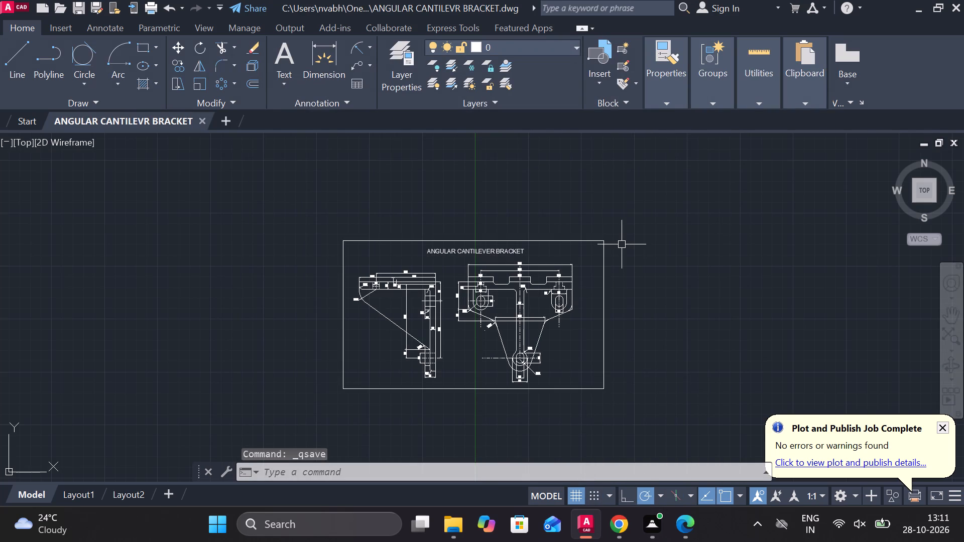
pyautogui.hotkey('ctrl', 's')
# Turn off the command log file with LOGFILEOFF.
pyautogui.write('LOG')
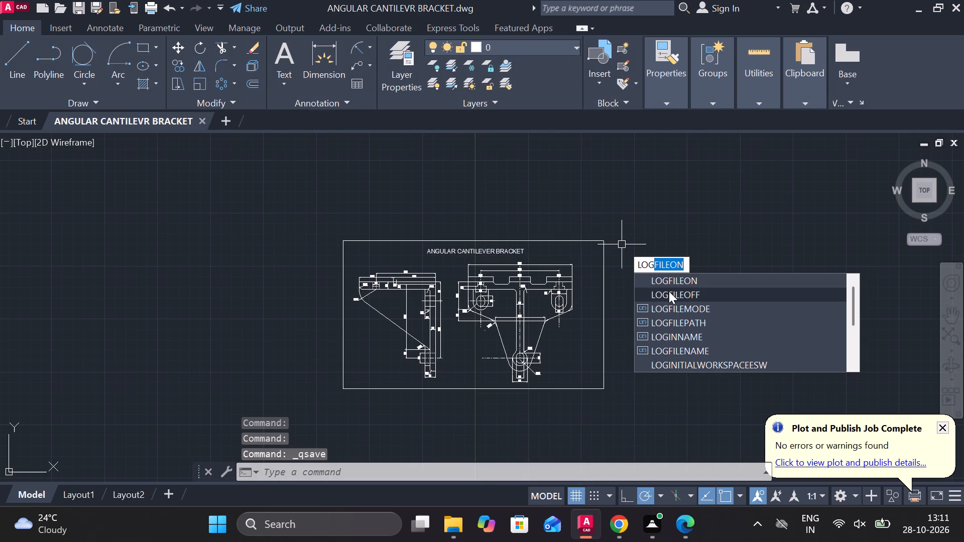
pyautogui.click(669, 291)
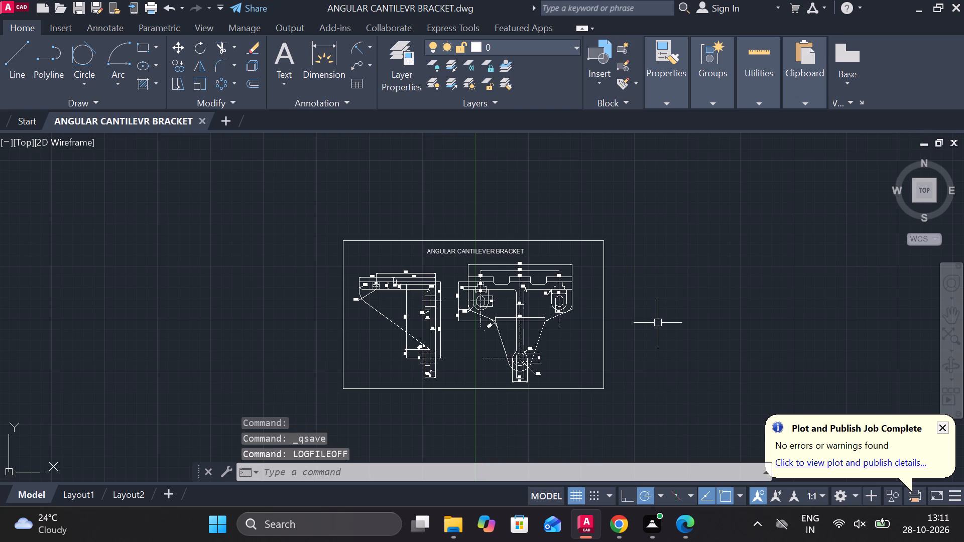
# Set up a plot of the model with the DWG To PDF.pc3 plotter in landscape orientation.
pyautogui.write('PLOT')
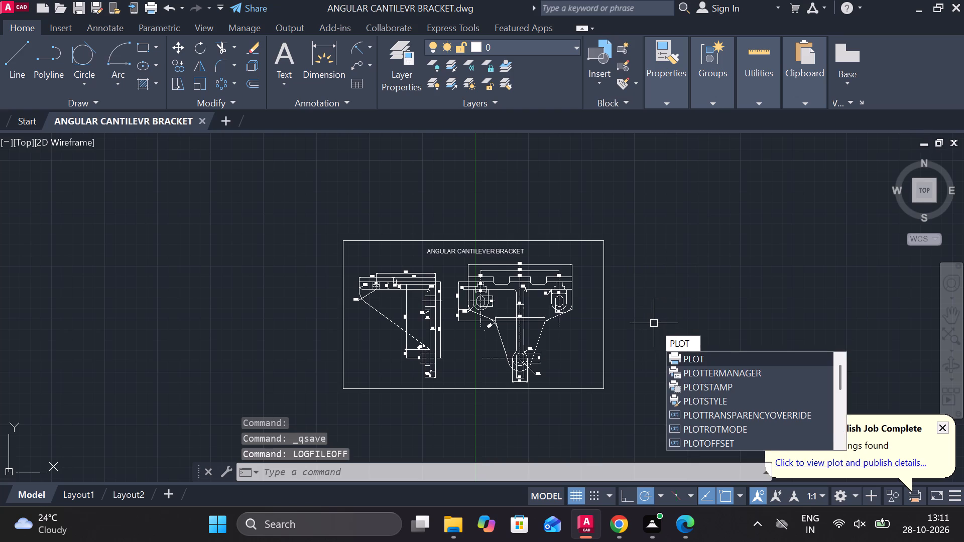
pyautogui.click(687, 358)
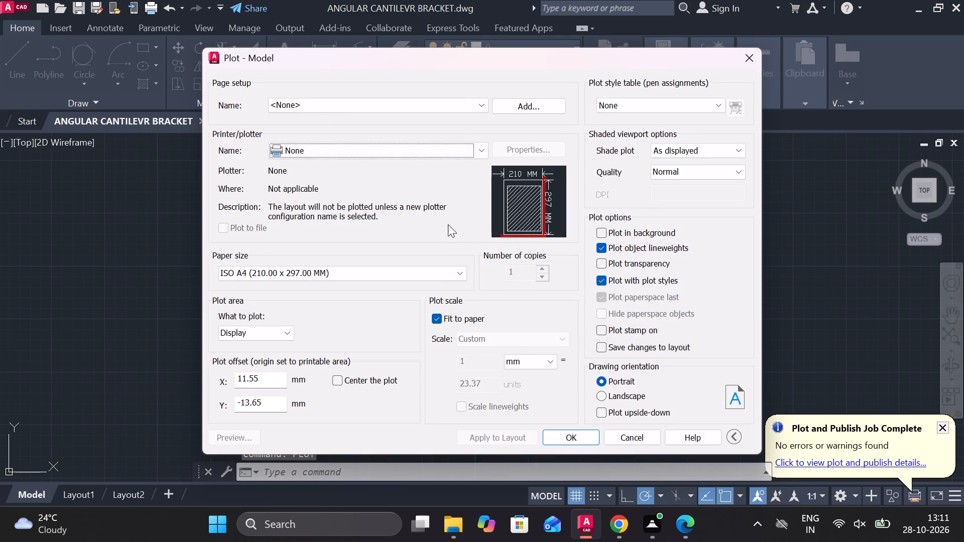
pyautogui.click(415, 157)
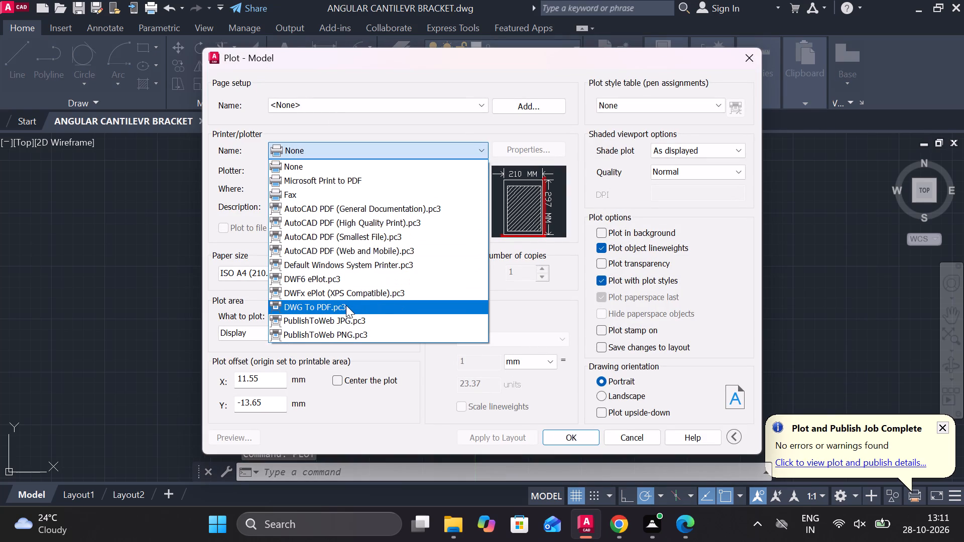
pyautogui.click(346, 305)
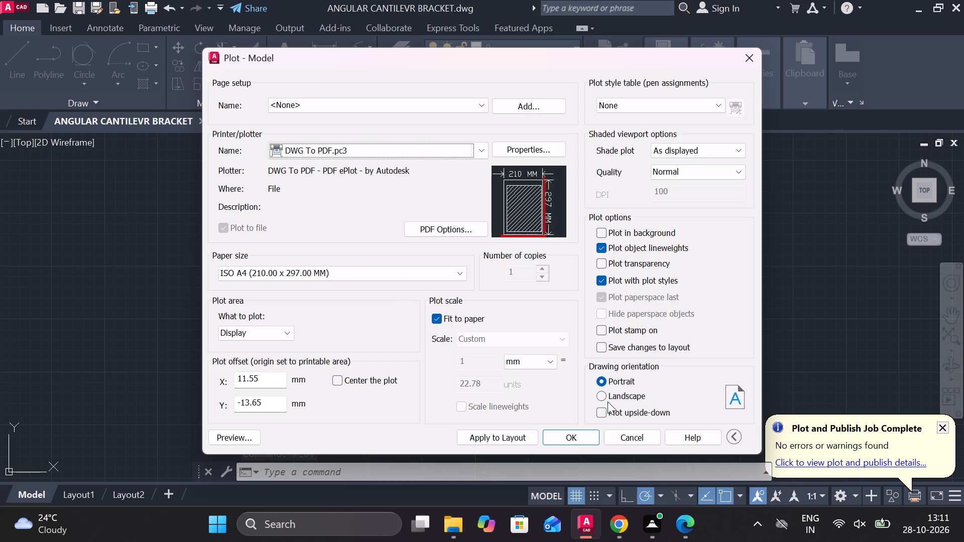
pyautogui.click(603, 397)
# Define the plot area as a window just outside the border rectangle, enclosing both views and the title.
pyautogui.click(286, 337)
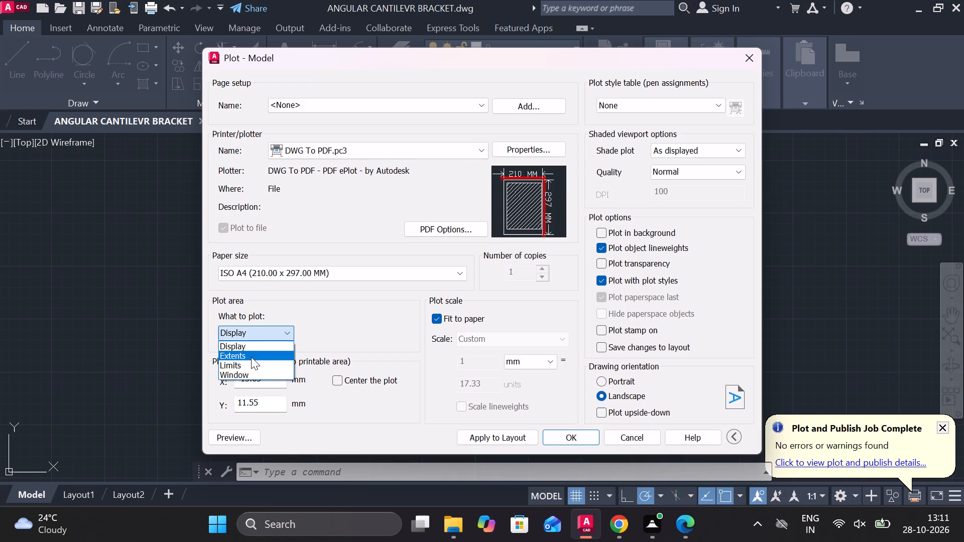
pyautogui.click(251, 371)
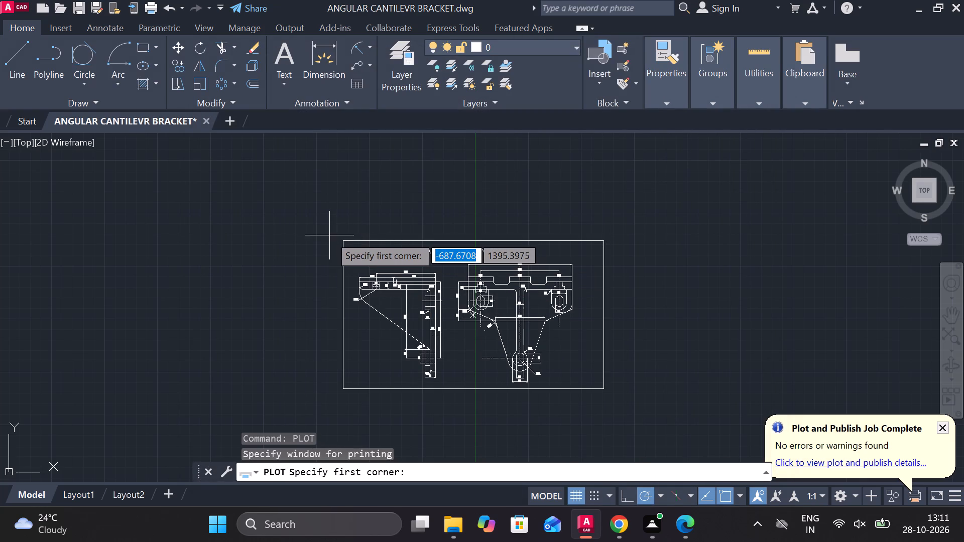
pyautogui.click(329, 229)
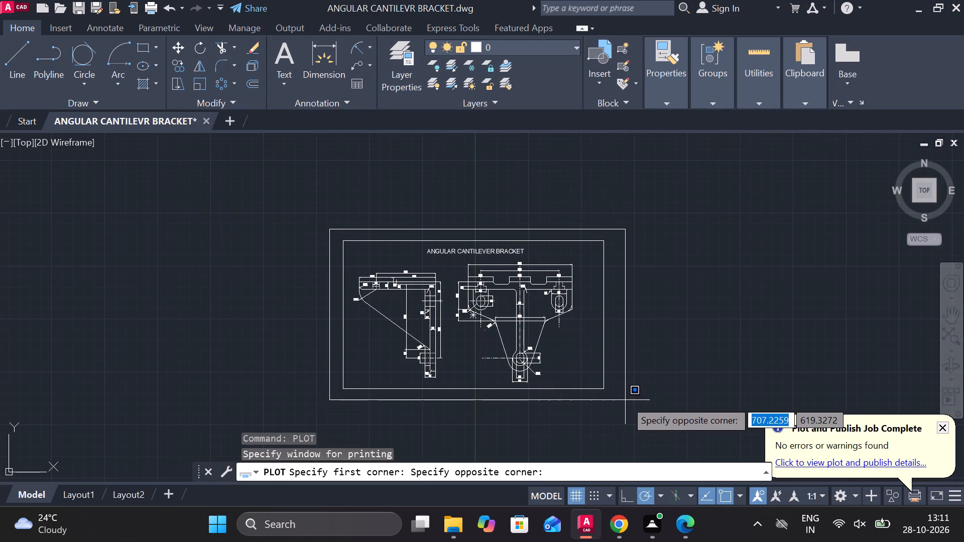
pyautogui.click(616, 401)
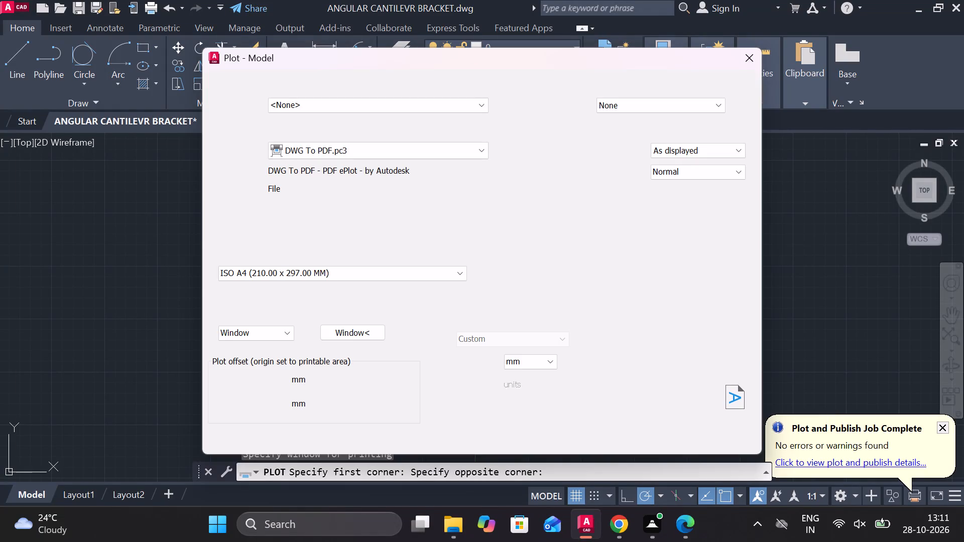
# Plot the drawing to Documents as ANGULAR CANTILEVR BRACKET-Model.pdf and look over the resulting page.
pyautogui.click(587, 447)
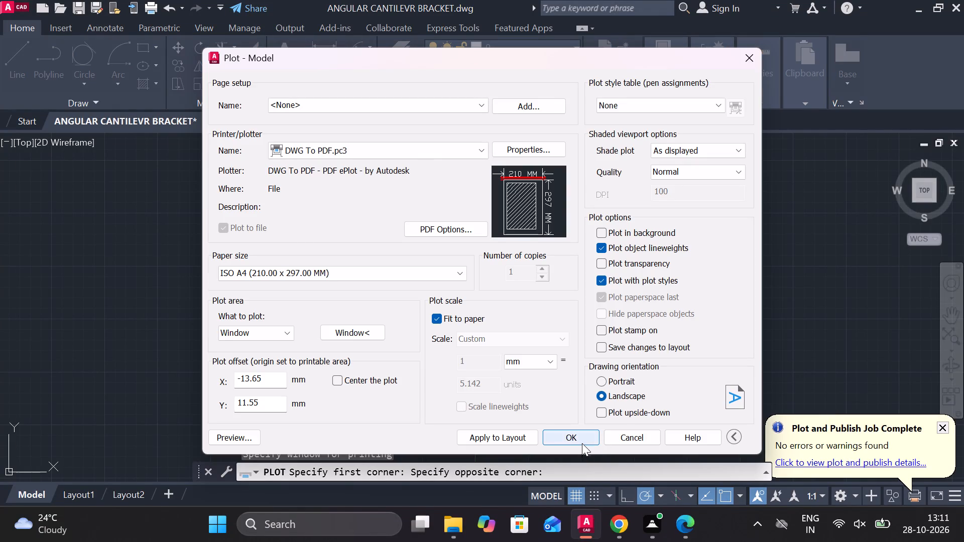
pyautogui.click(581, 442)
pyautogui.click(670, 404)
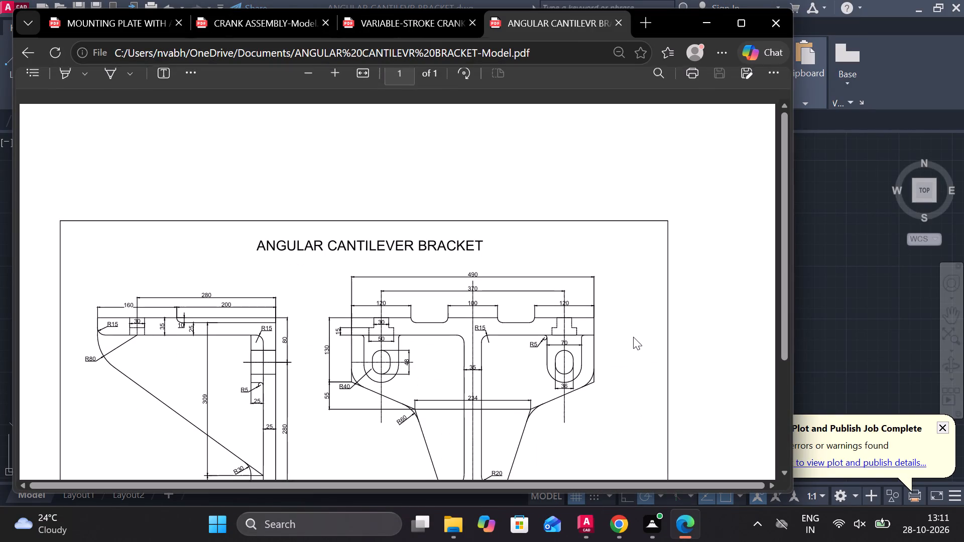
pyautogui.scroll(-2, 633, 337)
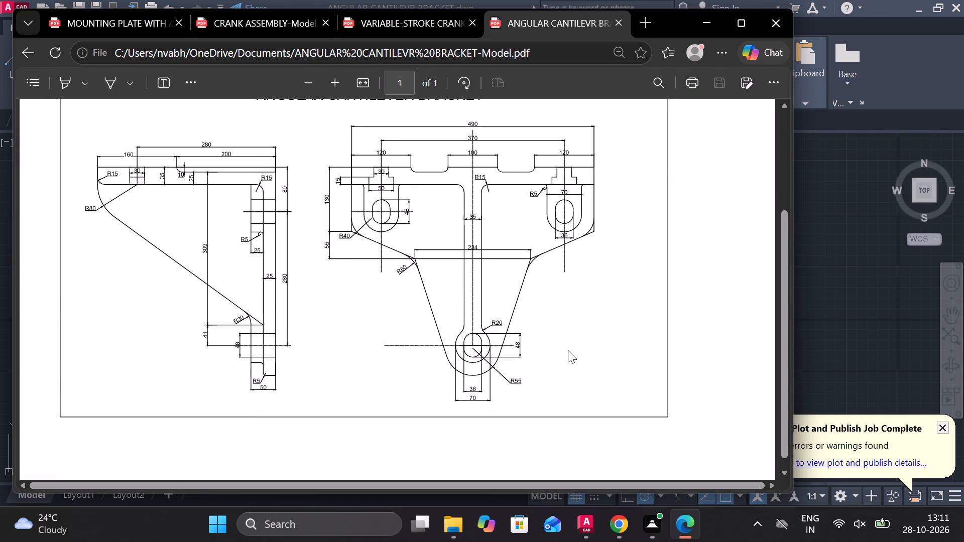